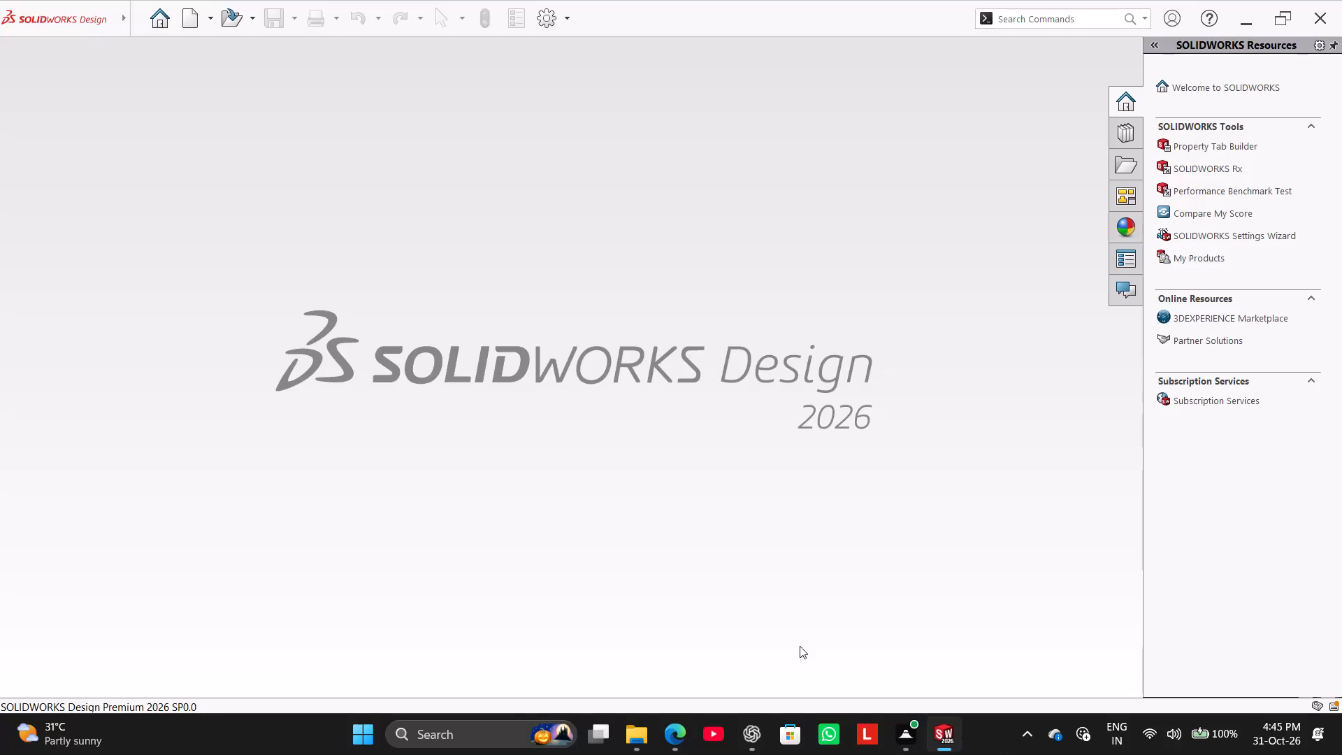
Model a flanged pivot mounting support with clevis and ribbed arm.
Create a new part document.
left_click(196, 14)
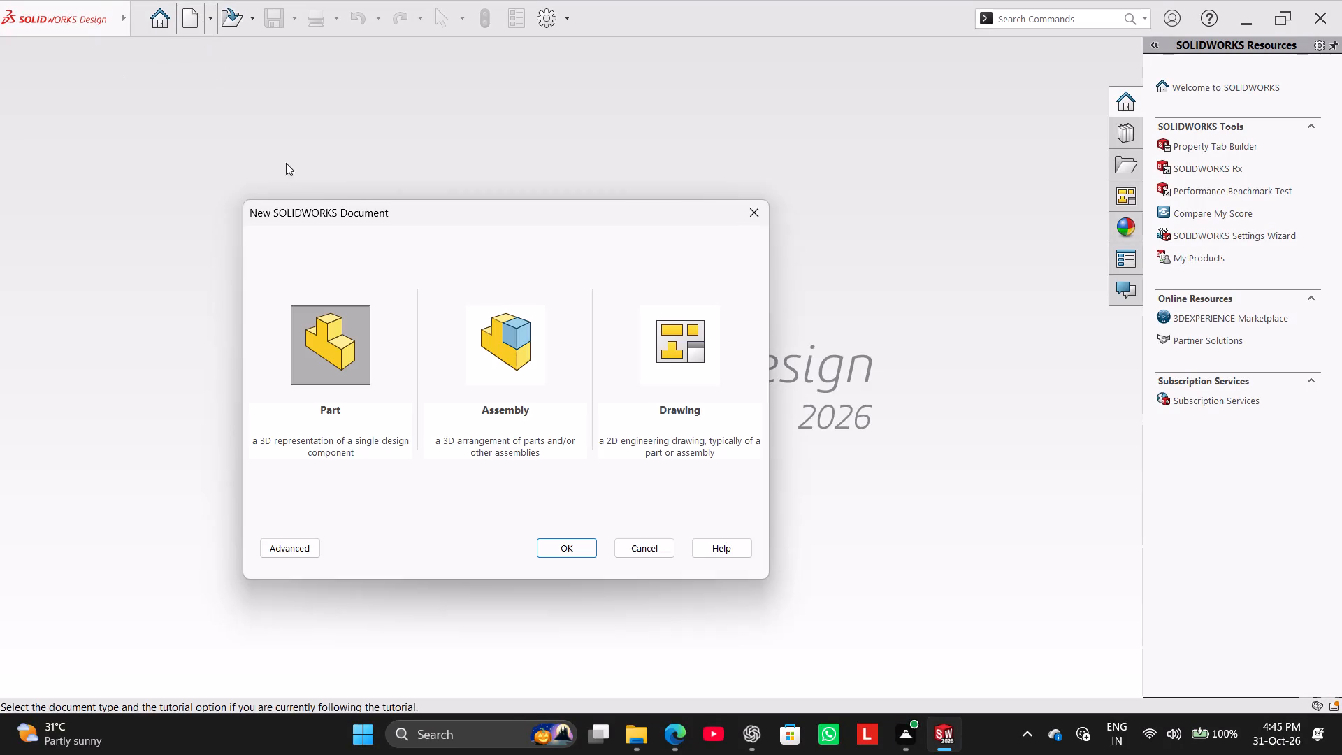
left_click(551, 550)
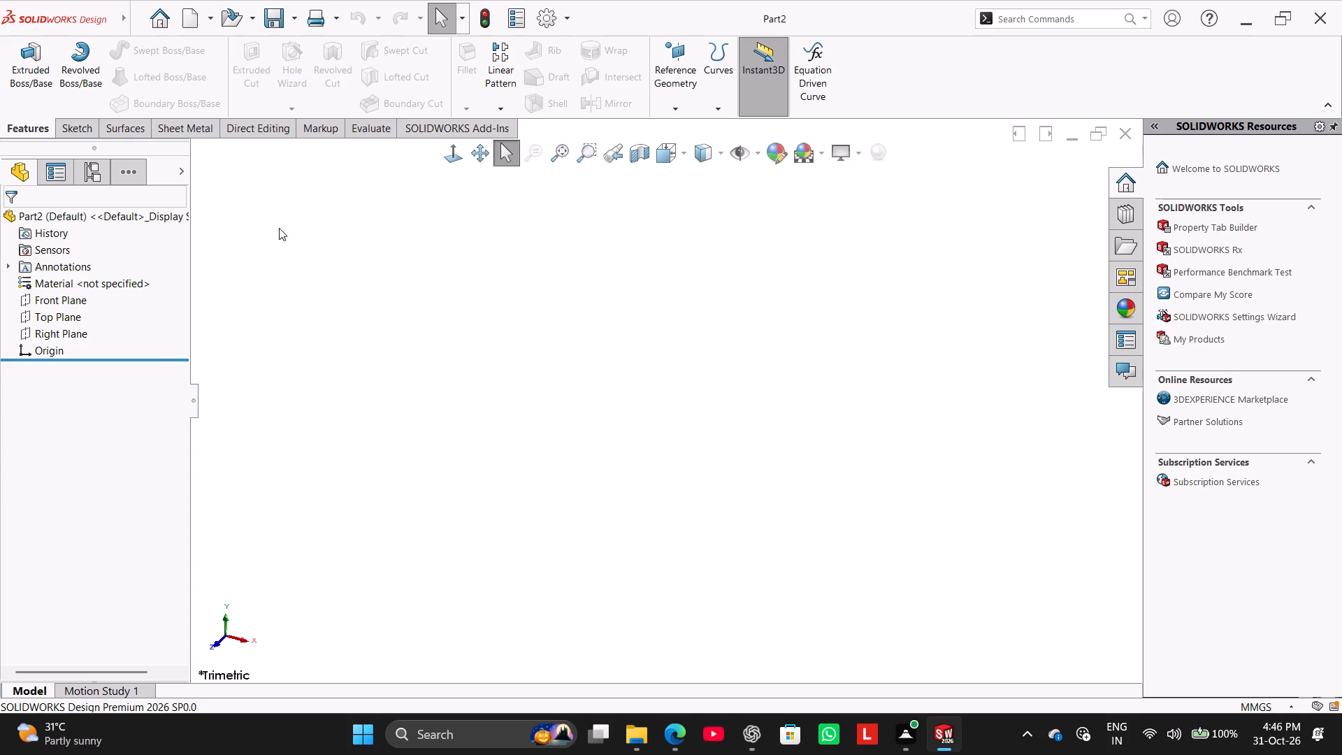
Start a sketch on the Top Plane with a circle centred on the origin and dimension its diameter to 40 mm.
left_click(62, 131)
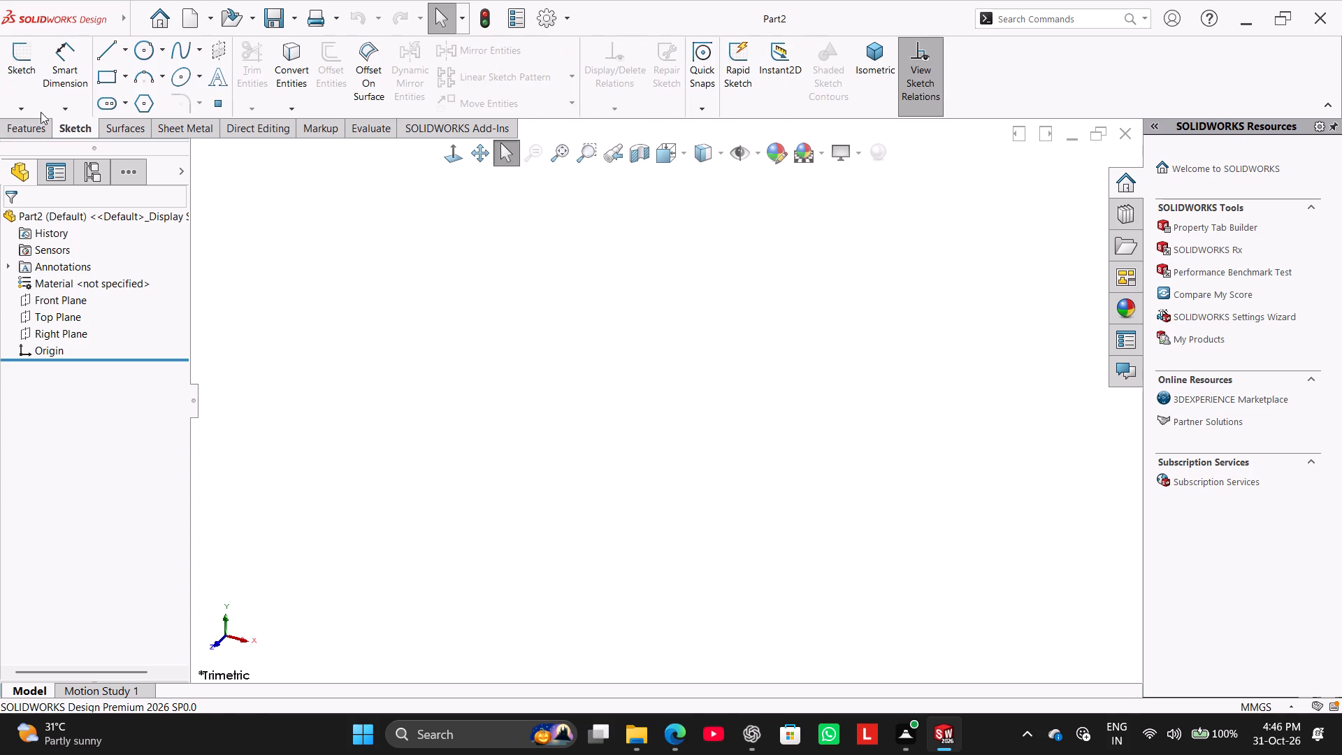
left_click(29, 89)
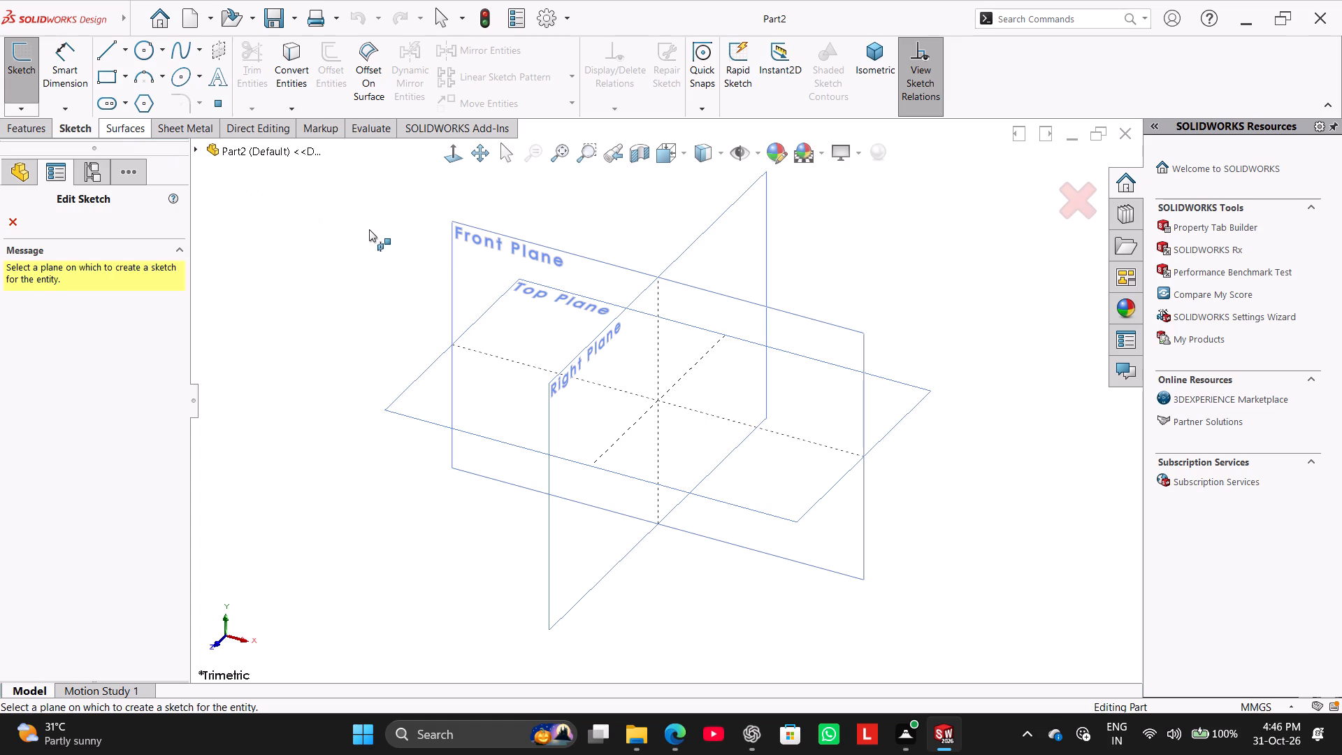
left_click(416, 391)
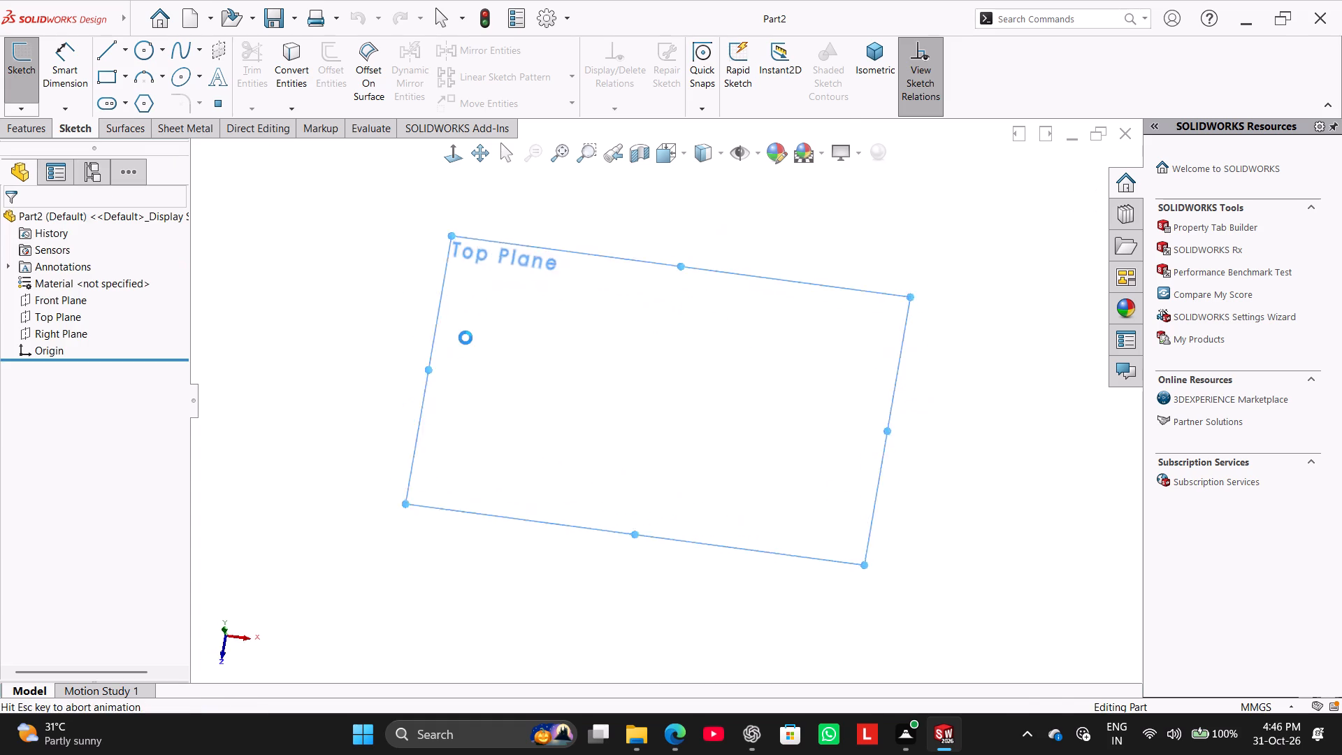
left_click(140, 52)
left_click(665, 404)
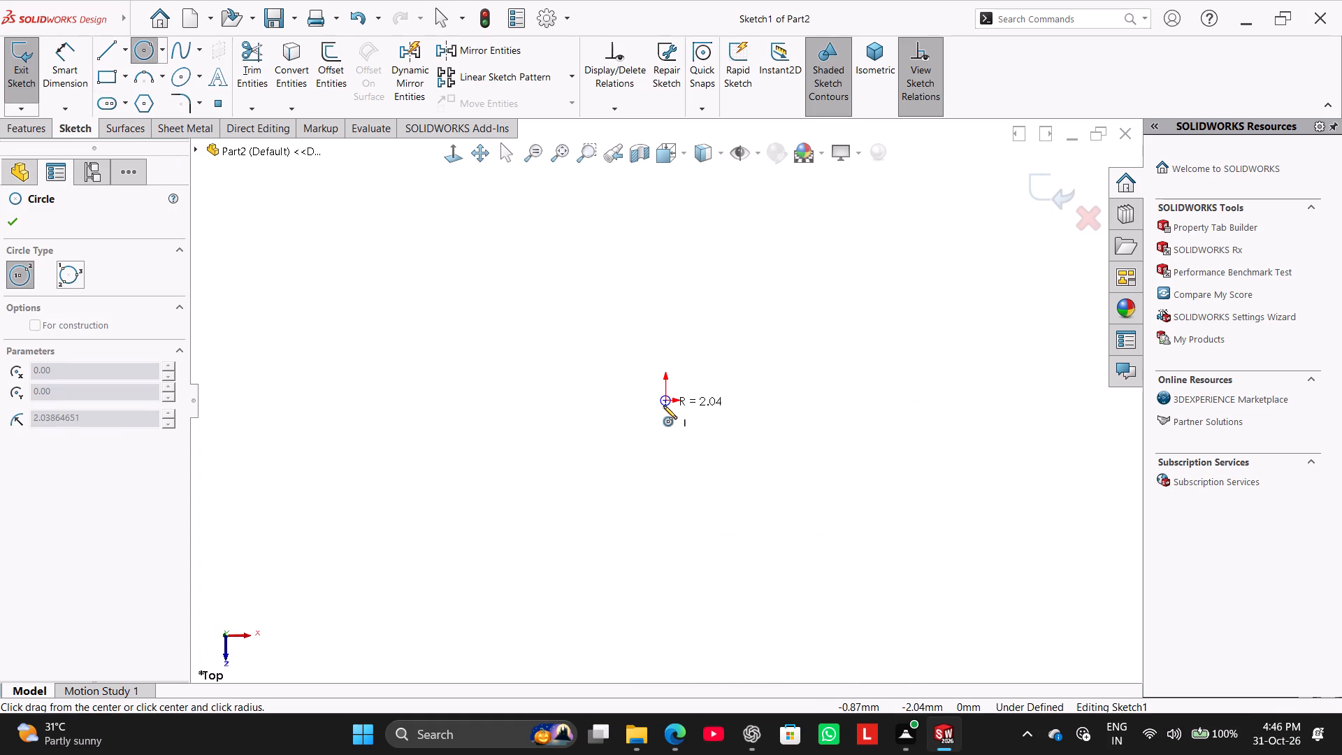
left_click(729, 315)
left_click(80, 63)
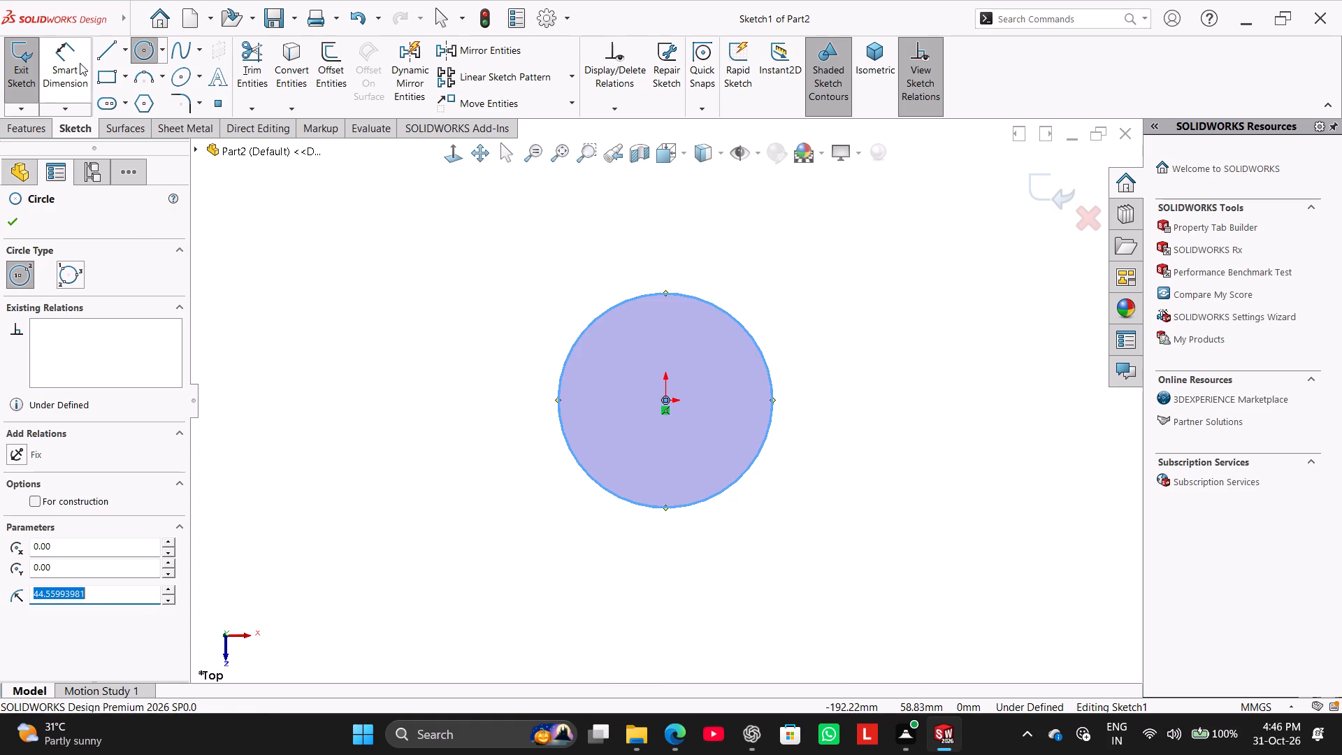
left_click(609, 314)
left_click(431, 224)
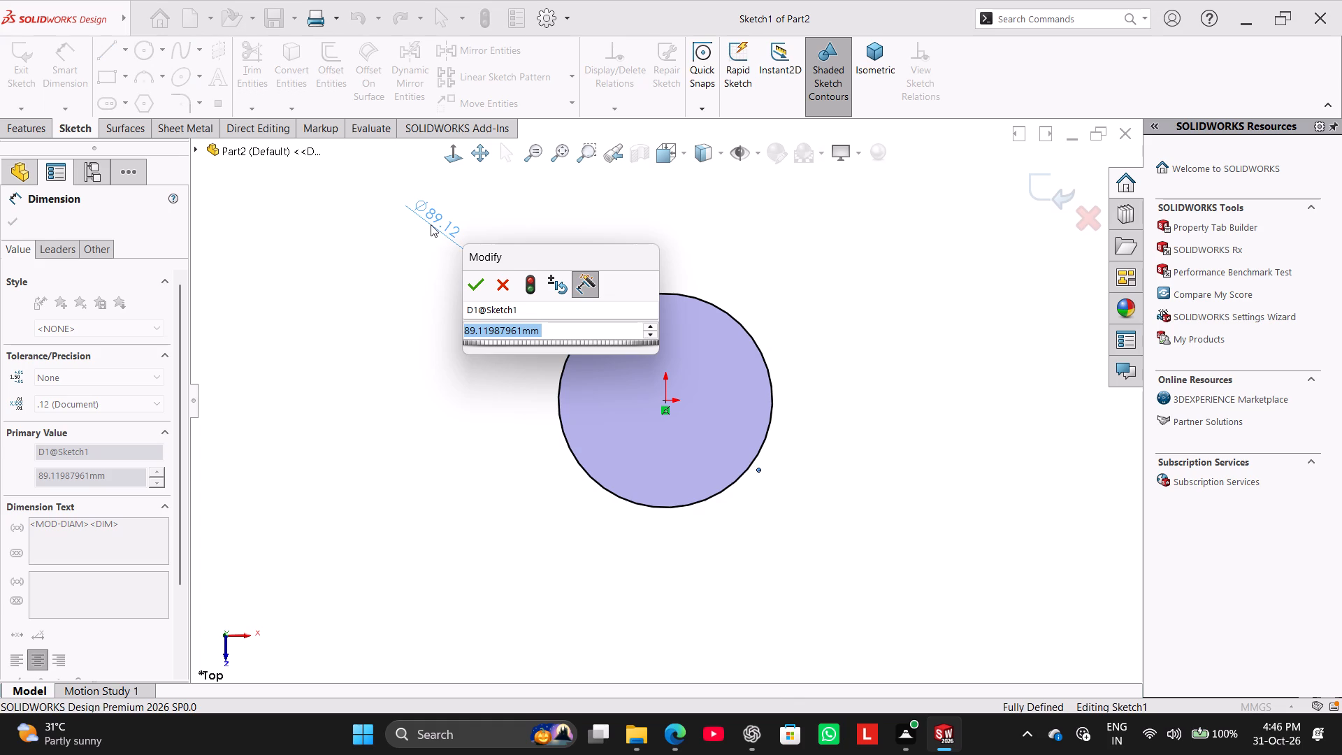
type("40")
key("Return")
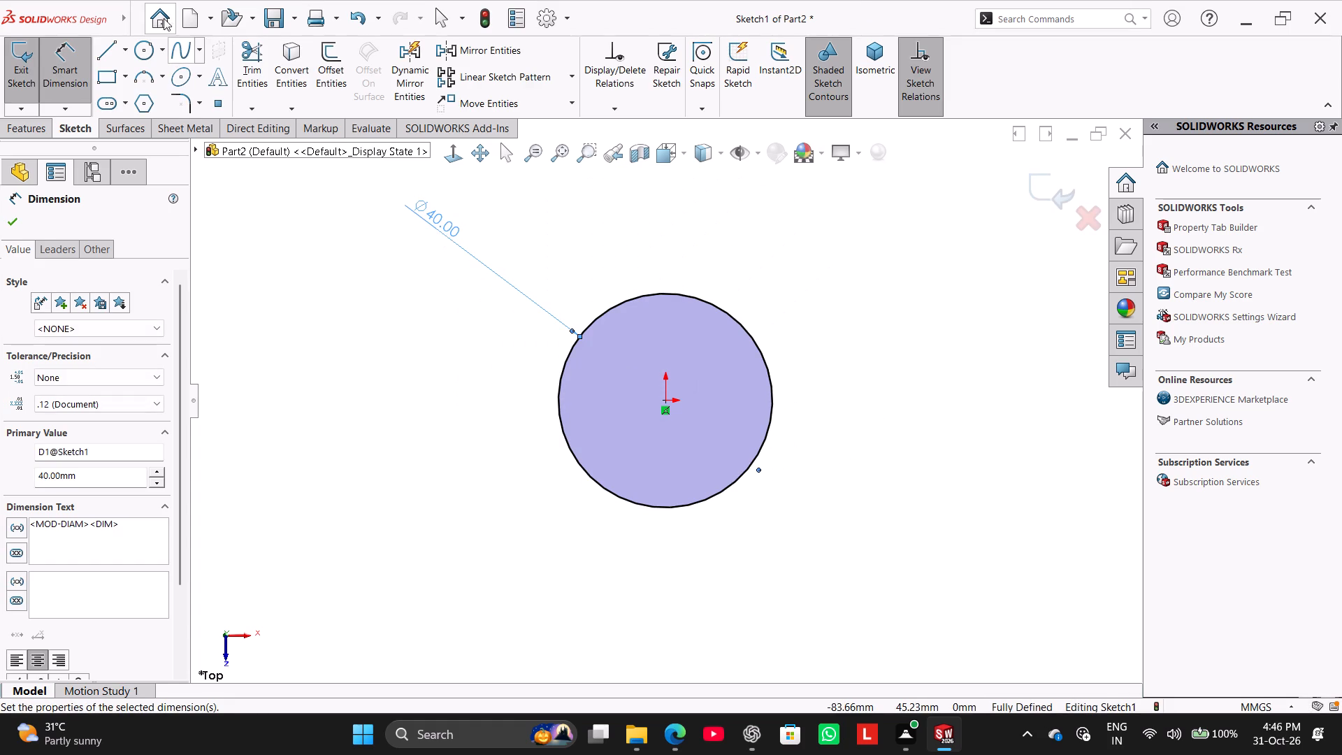
Add a second circle concentric at the origin and dimension its diameter to 60 mm.
left_click(149, 39)
left_click(665, 402)
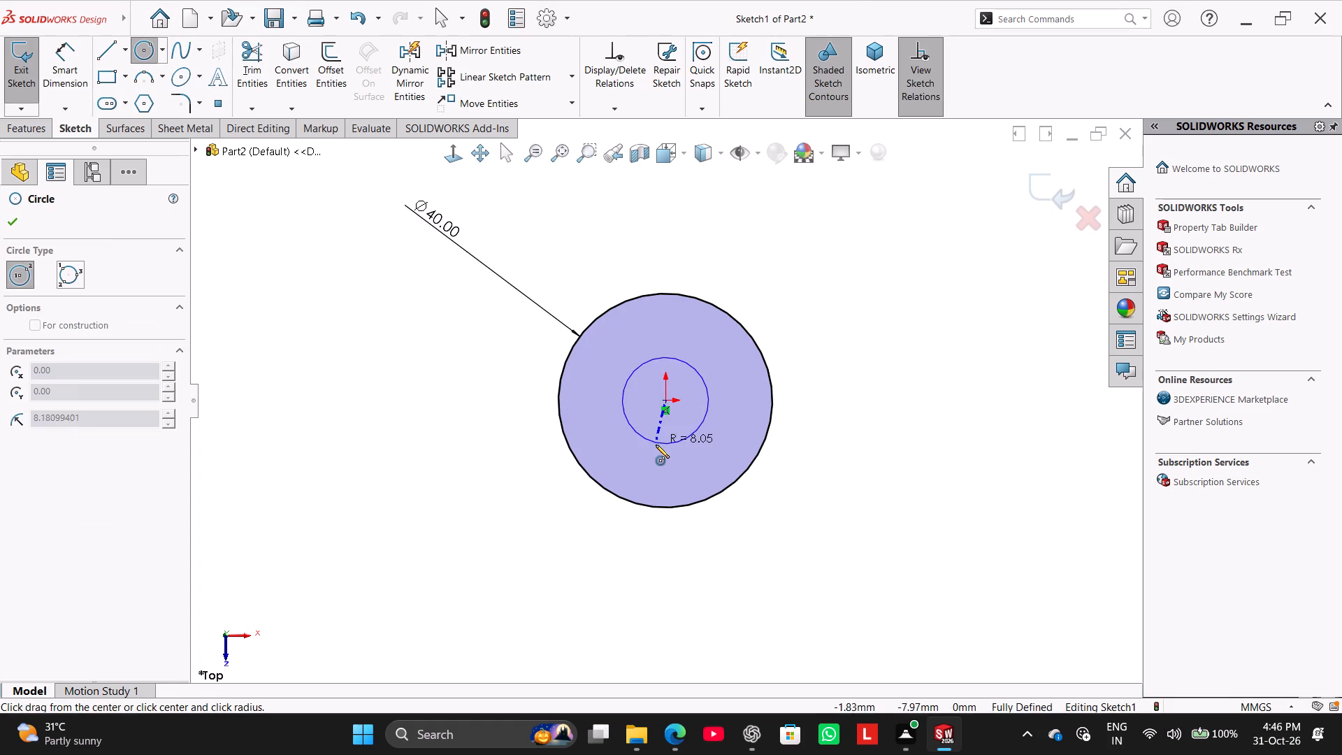
left_click(656, 445)
left_click(63, 76)
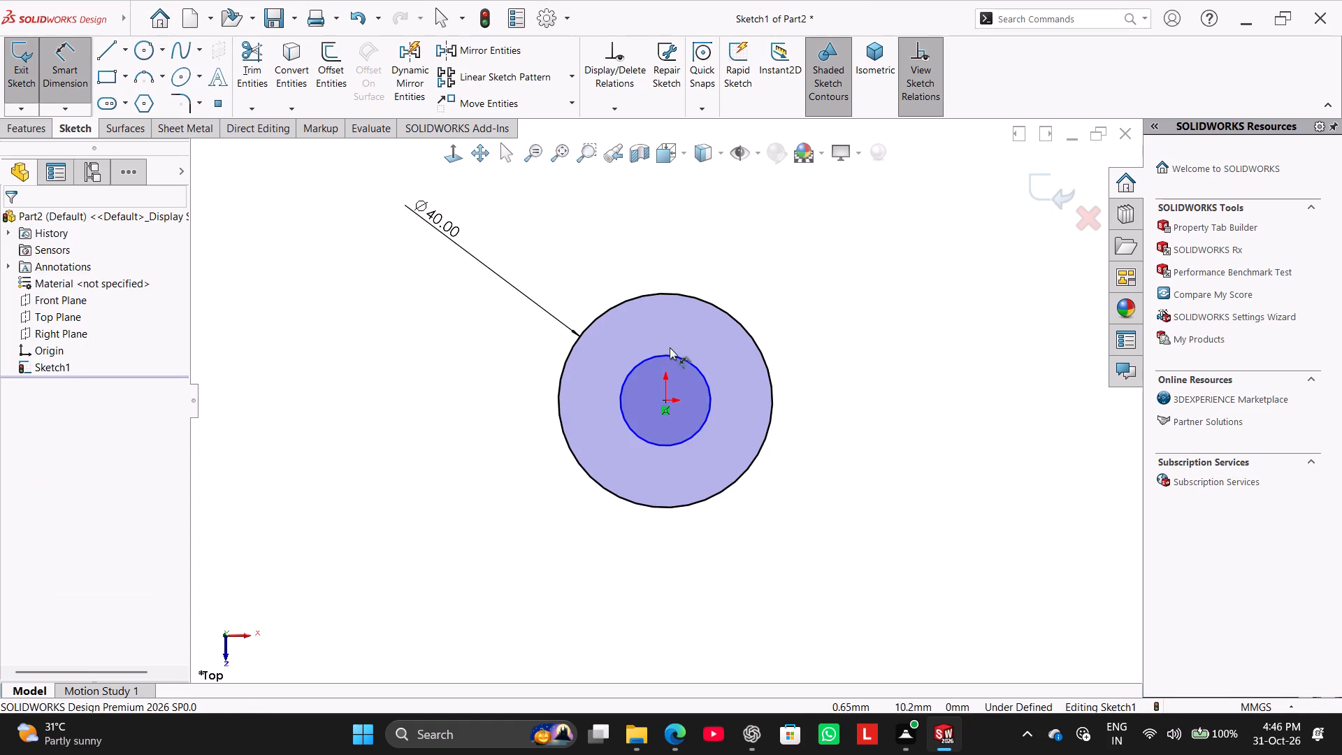
left_click(671, 352)
left_click(756, 240)
type("60.")
key("BackSpace")
key("Return")
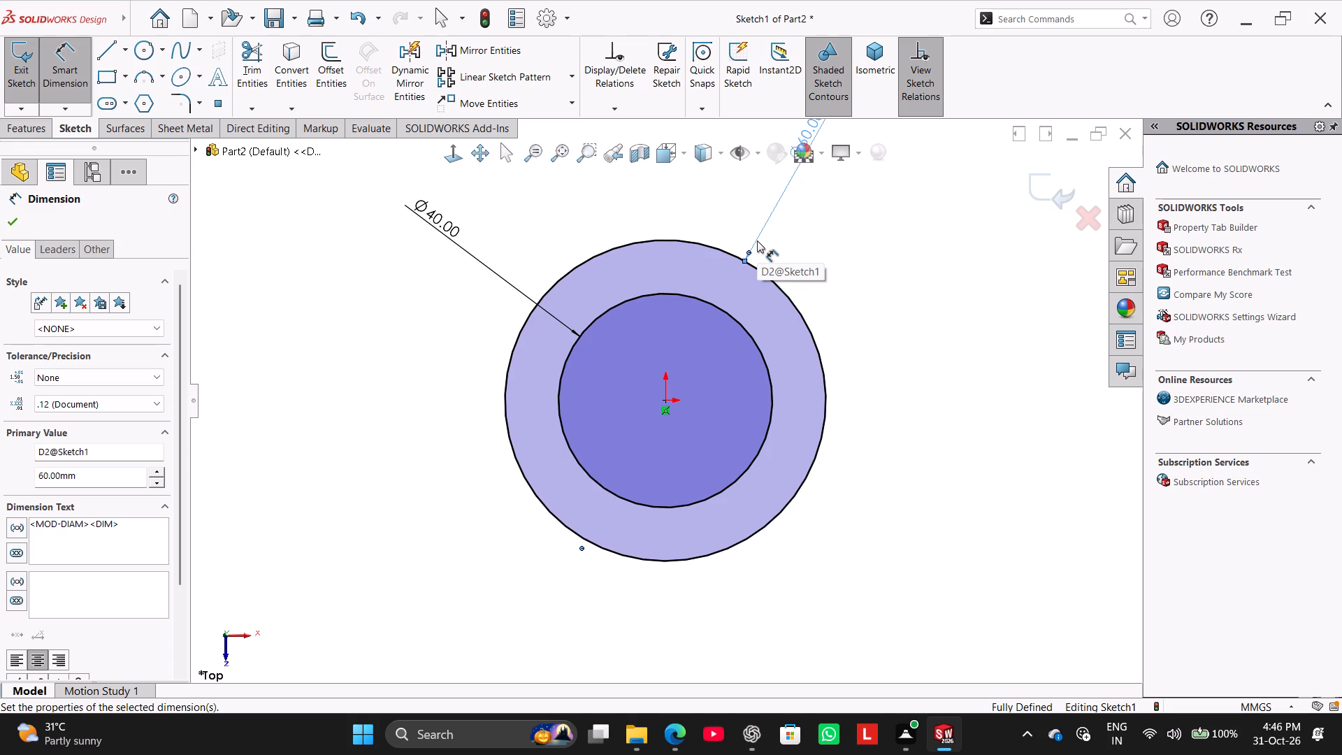
right_click(918, 259)
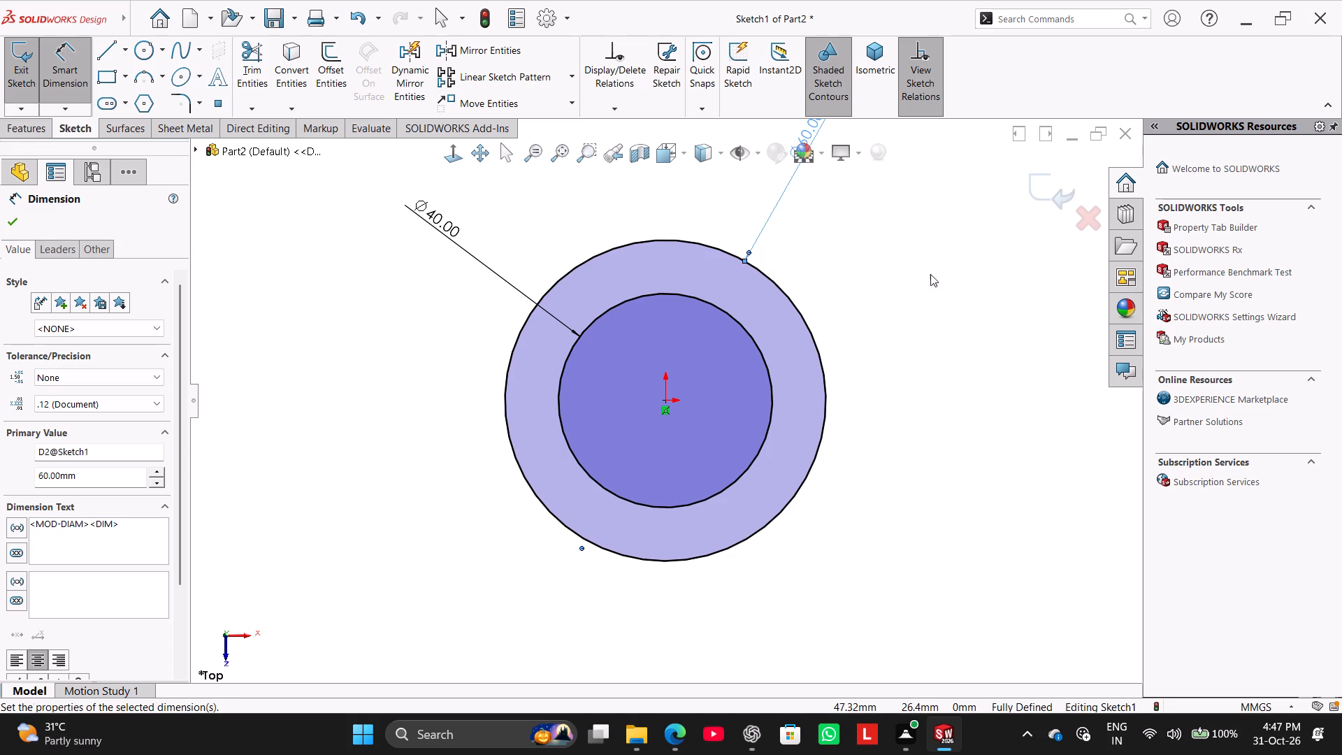
left_click(958, 313)
Reposition the 60 mm and 40 mm diameter dimensions closer to the circles.
scroll(892, 269, "up", 2)
left_click_drag(776, 213, 772, 233)
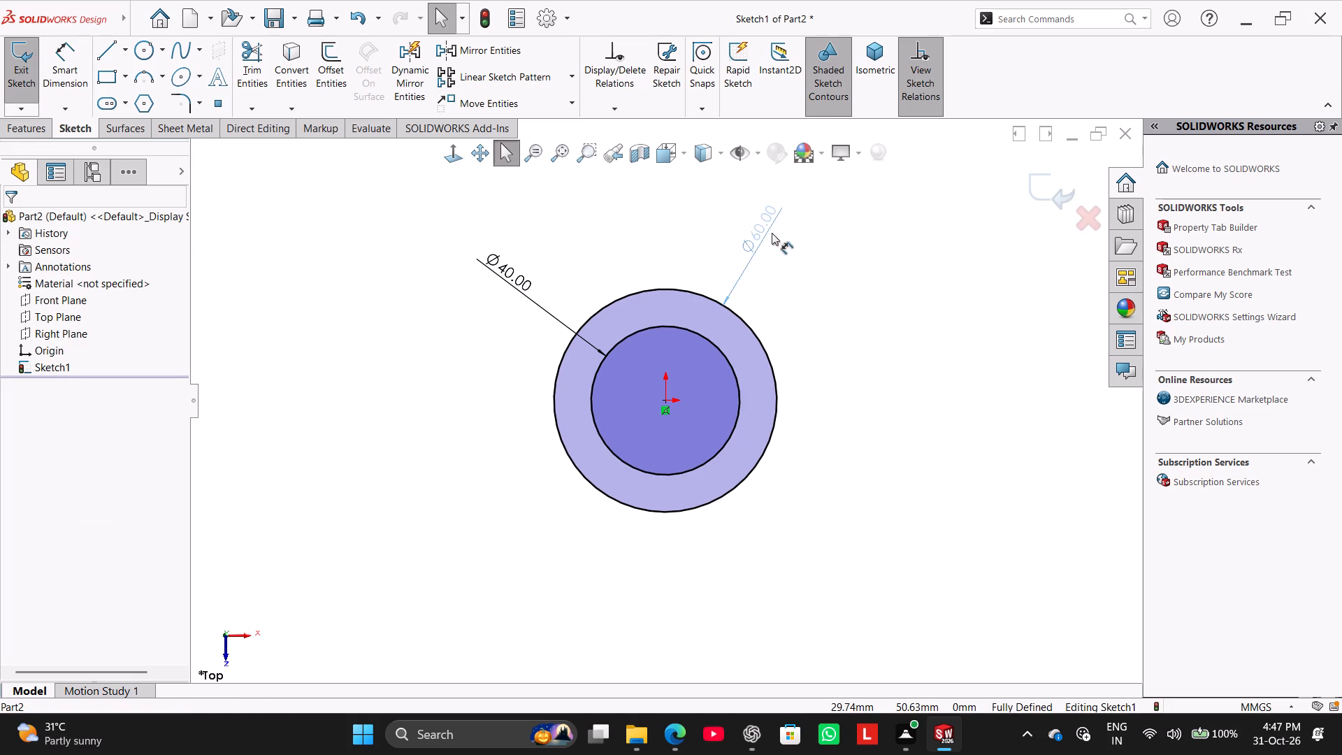
left_click_drag(772, 233, 760, 257)
left_click(806, 292)
left_click_drag(516, 277, 539, 312)
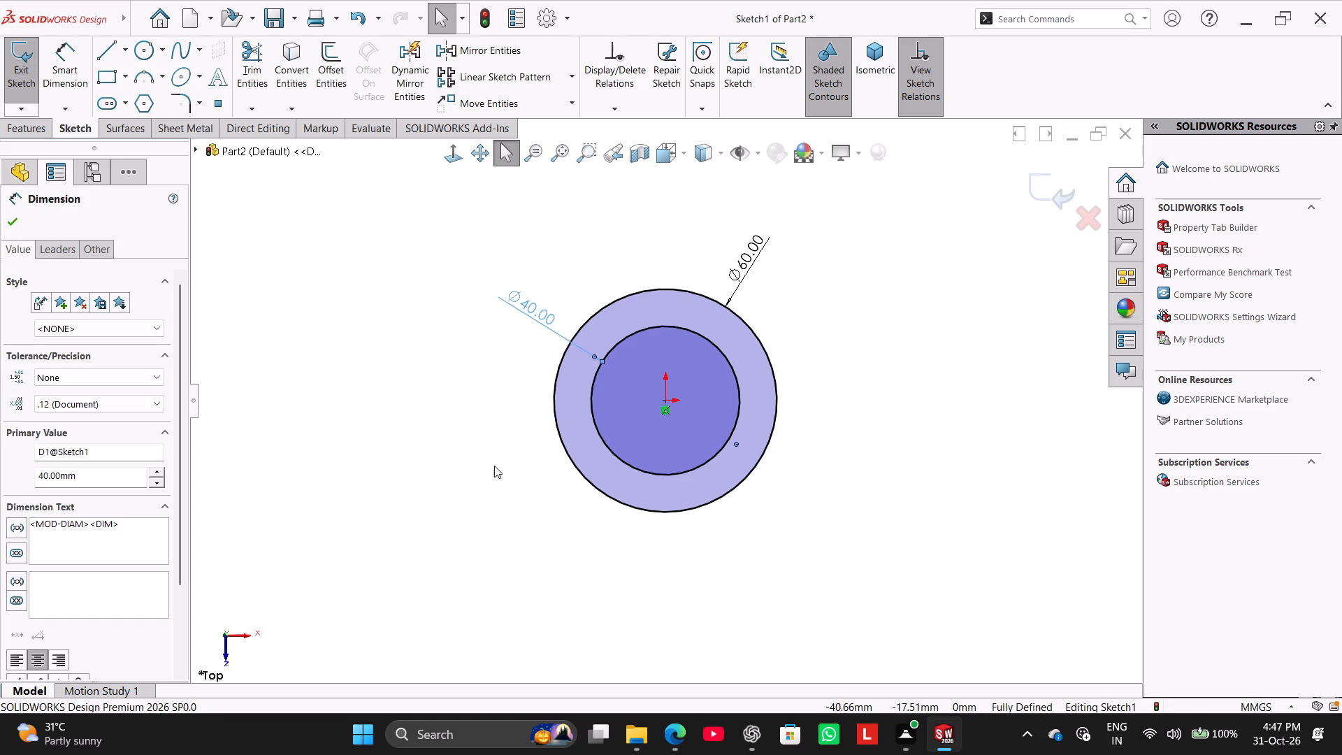
left_click(402, 432)
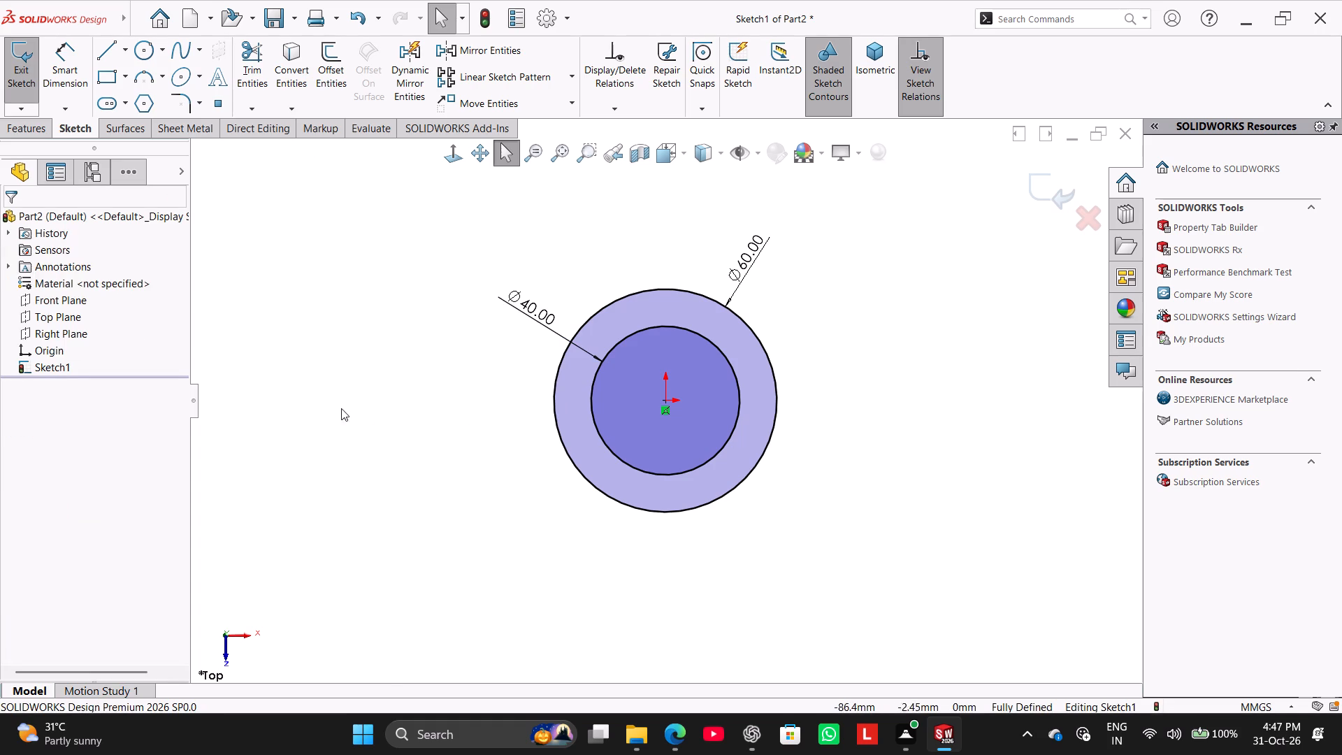
Extrude the ring profile as a Blind boss with a depth of 60 mm.
left_click(42, 138)
left_click(31, 82)
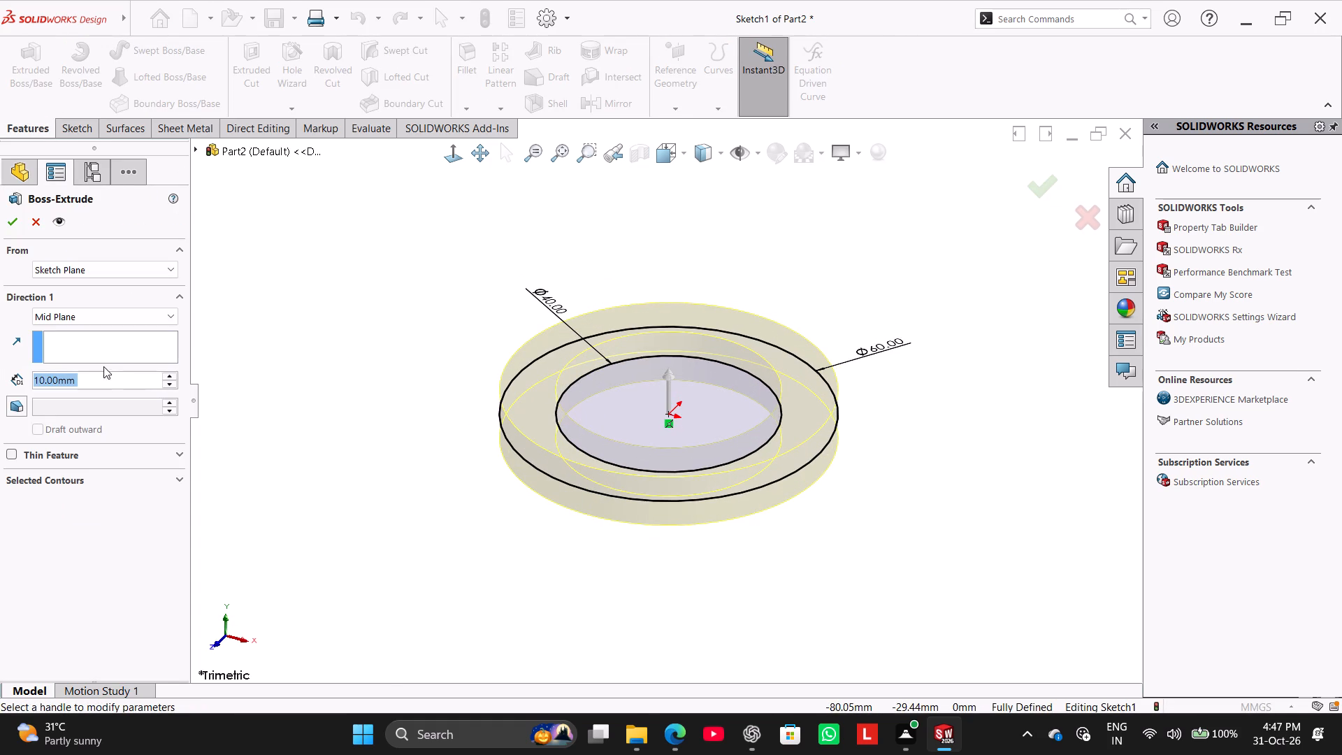
left_click(101, 319)
left_click(101, 327)
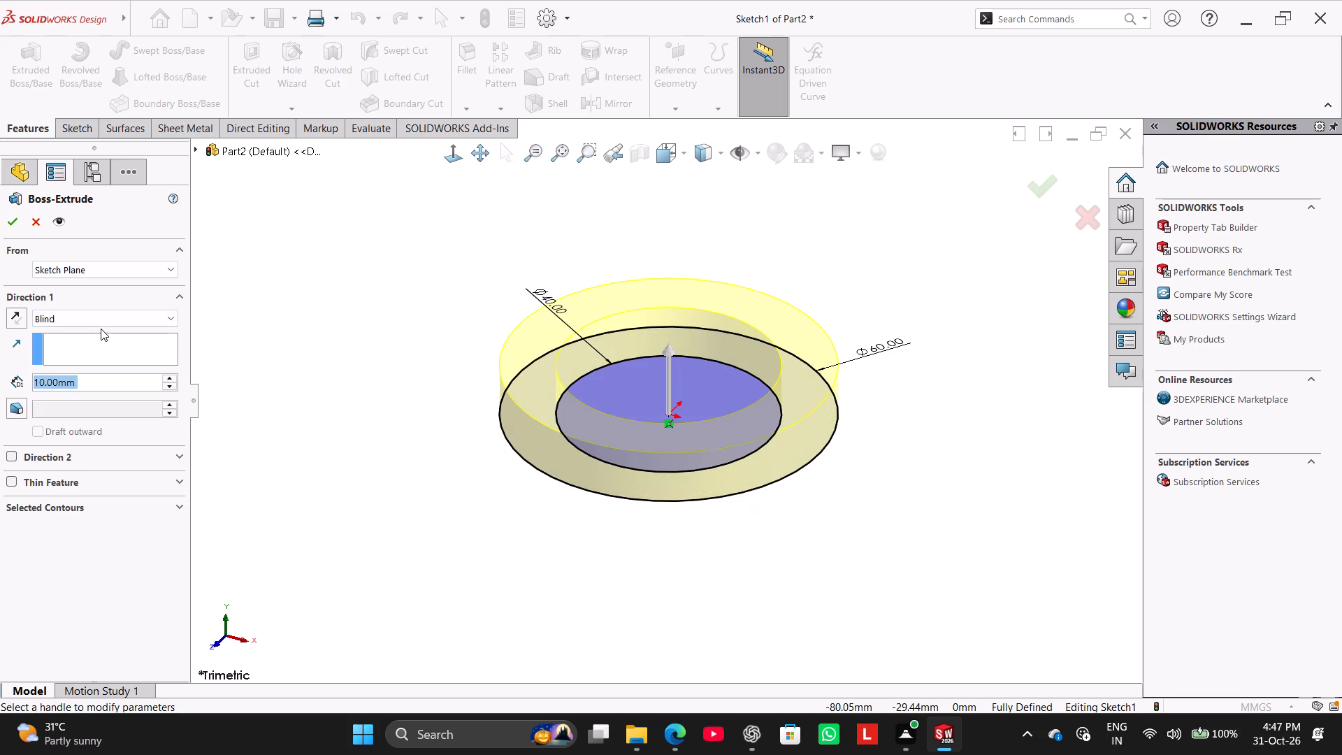
type("60")
key("Return")
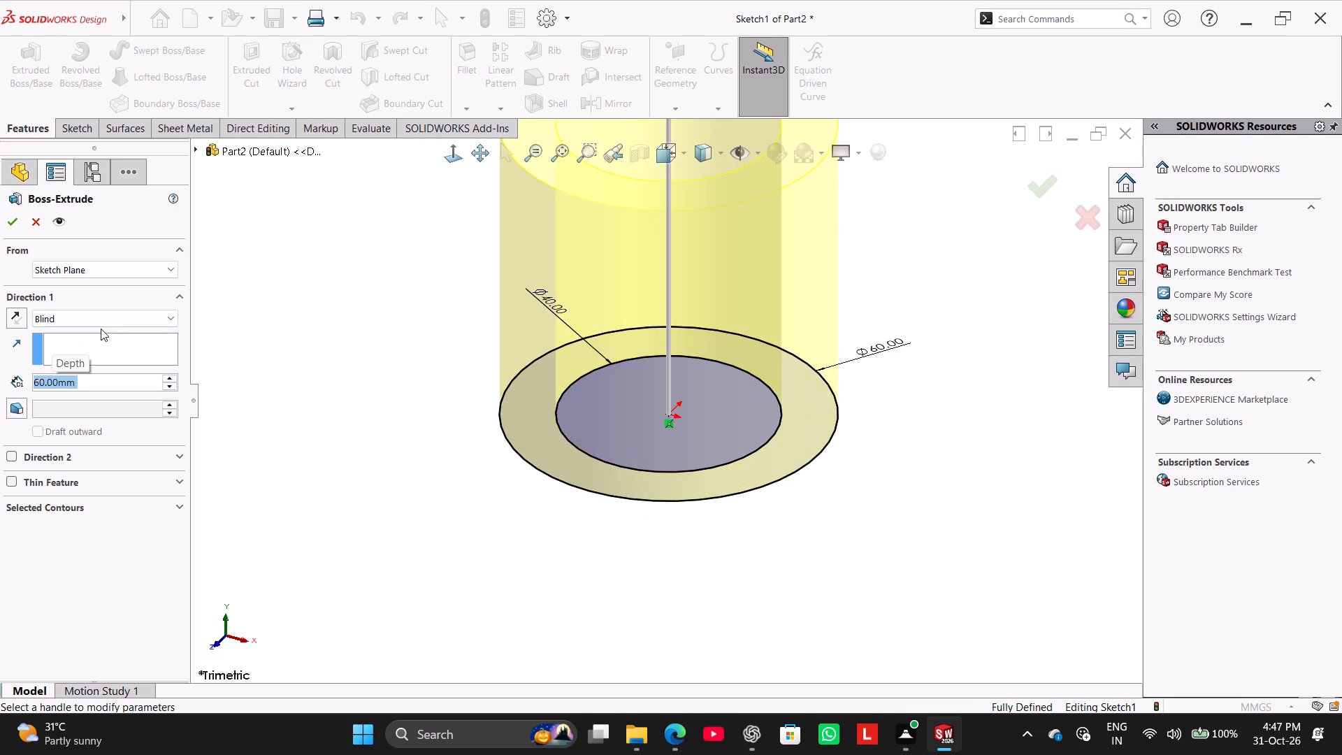
left_click(19, 229)
left_click(258, 322)
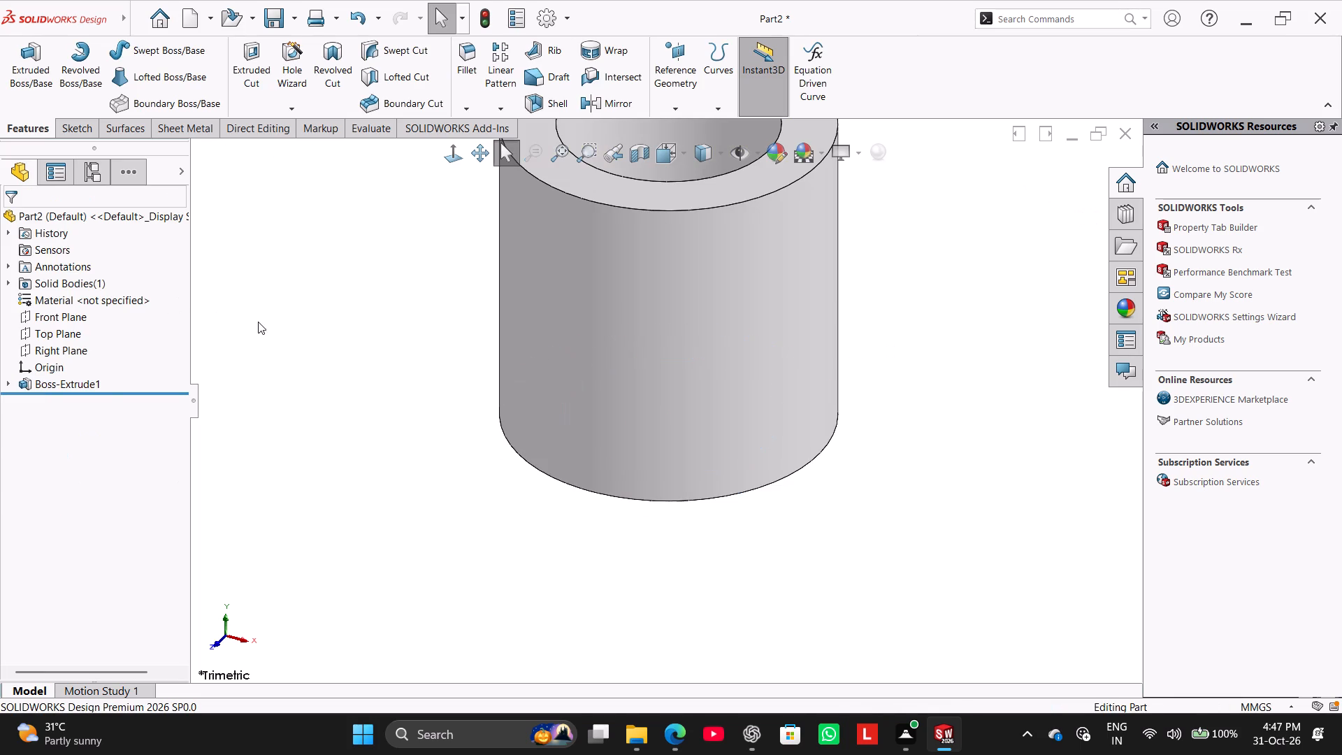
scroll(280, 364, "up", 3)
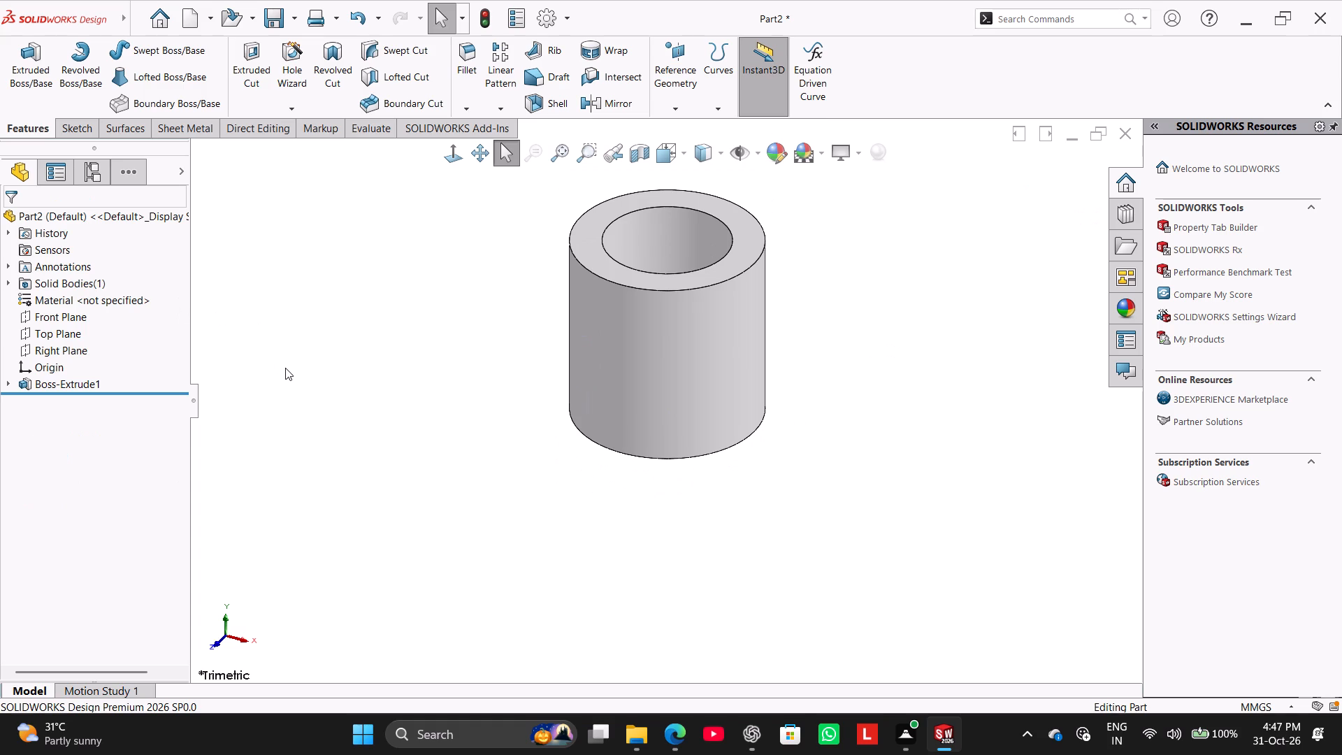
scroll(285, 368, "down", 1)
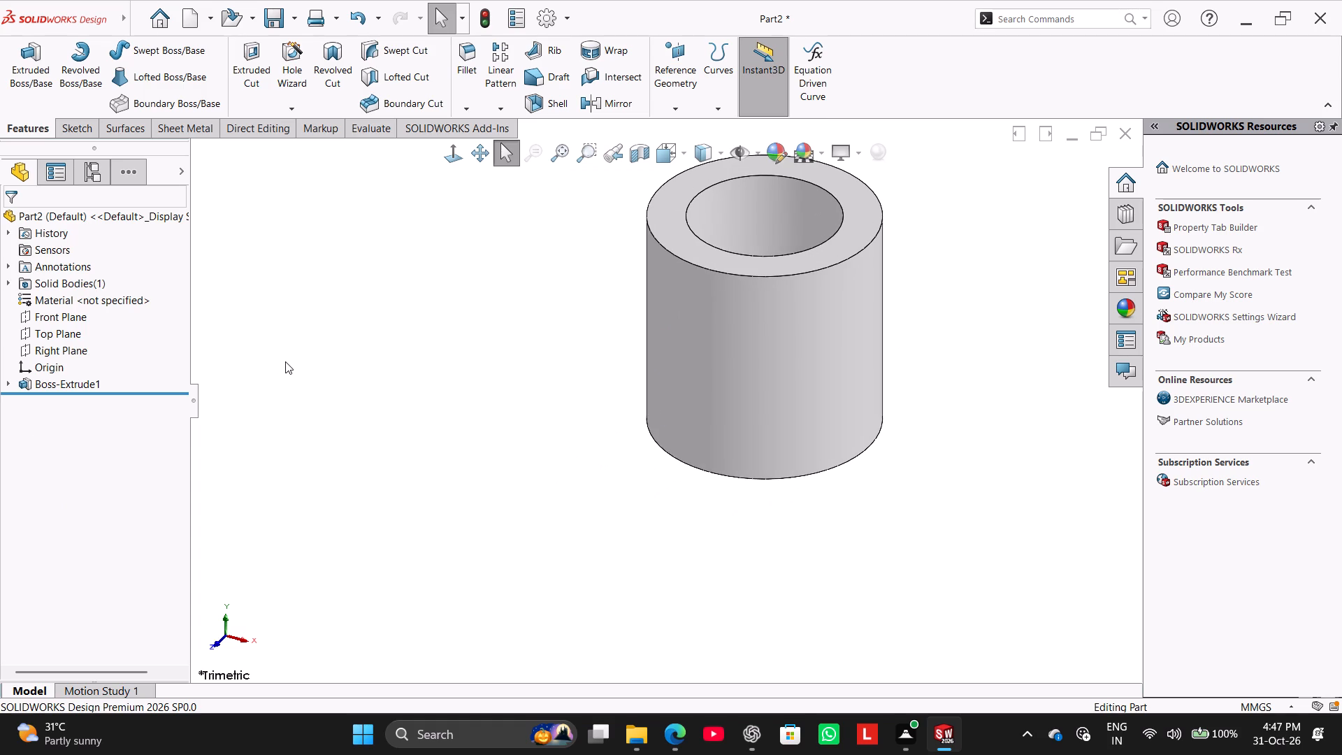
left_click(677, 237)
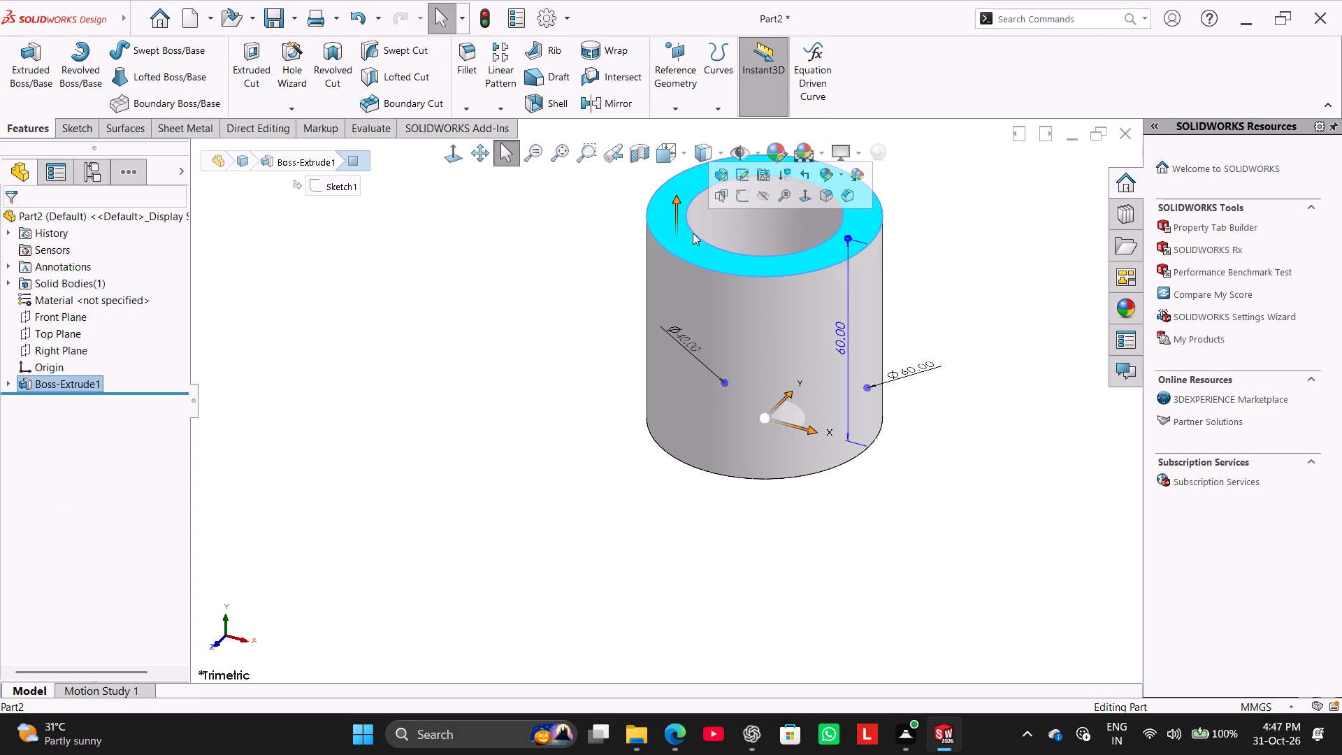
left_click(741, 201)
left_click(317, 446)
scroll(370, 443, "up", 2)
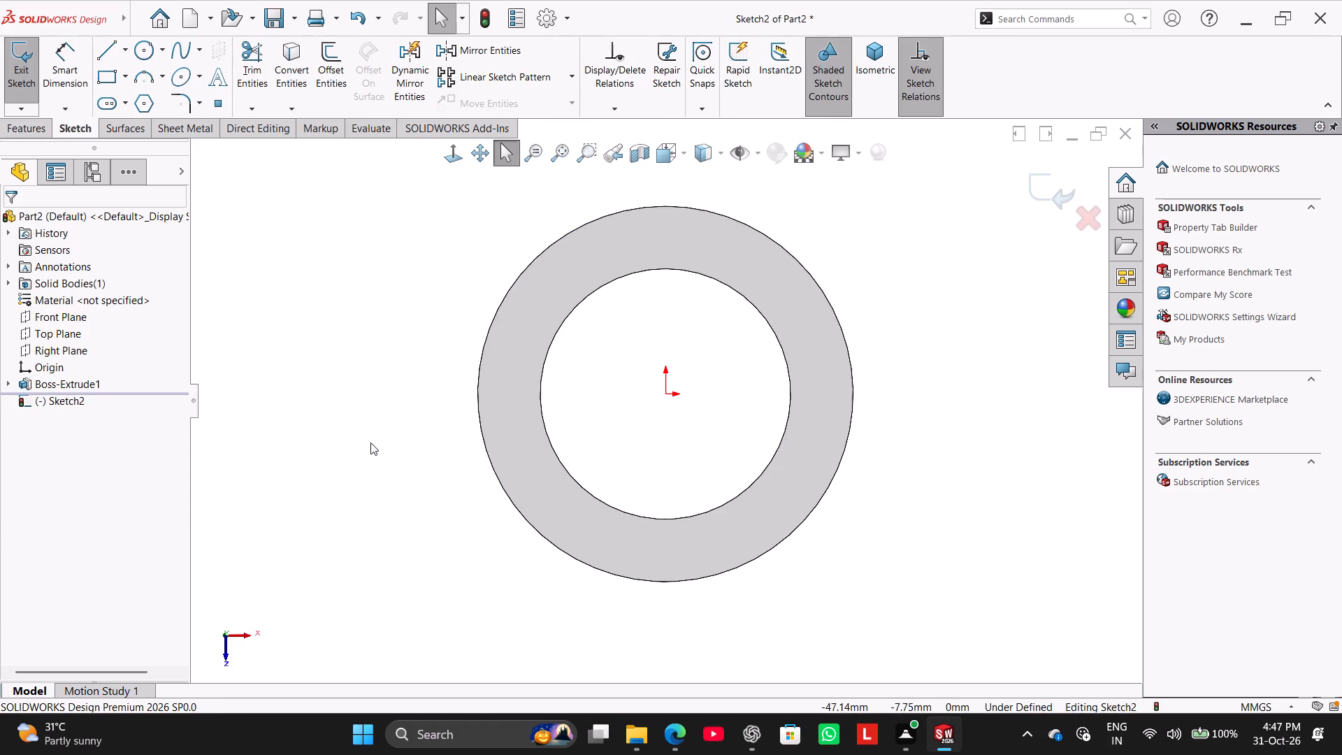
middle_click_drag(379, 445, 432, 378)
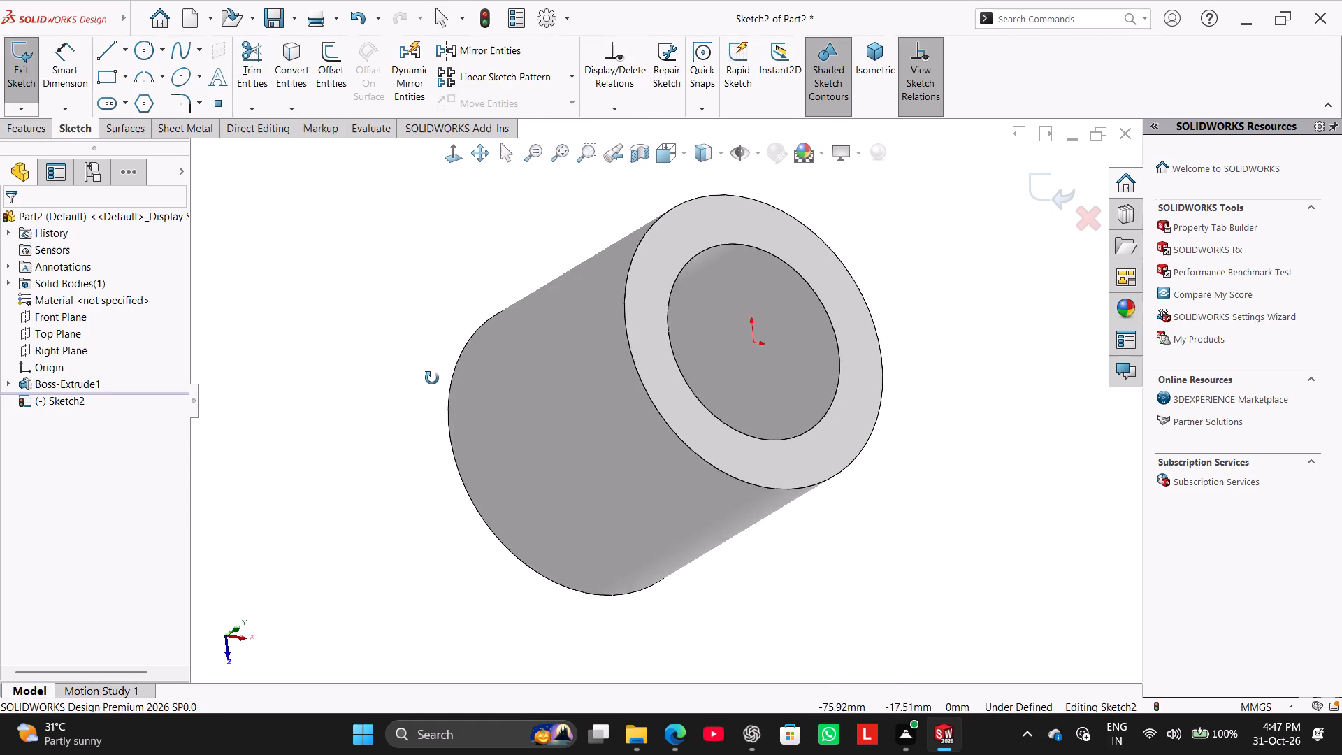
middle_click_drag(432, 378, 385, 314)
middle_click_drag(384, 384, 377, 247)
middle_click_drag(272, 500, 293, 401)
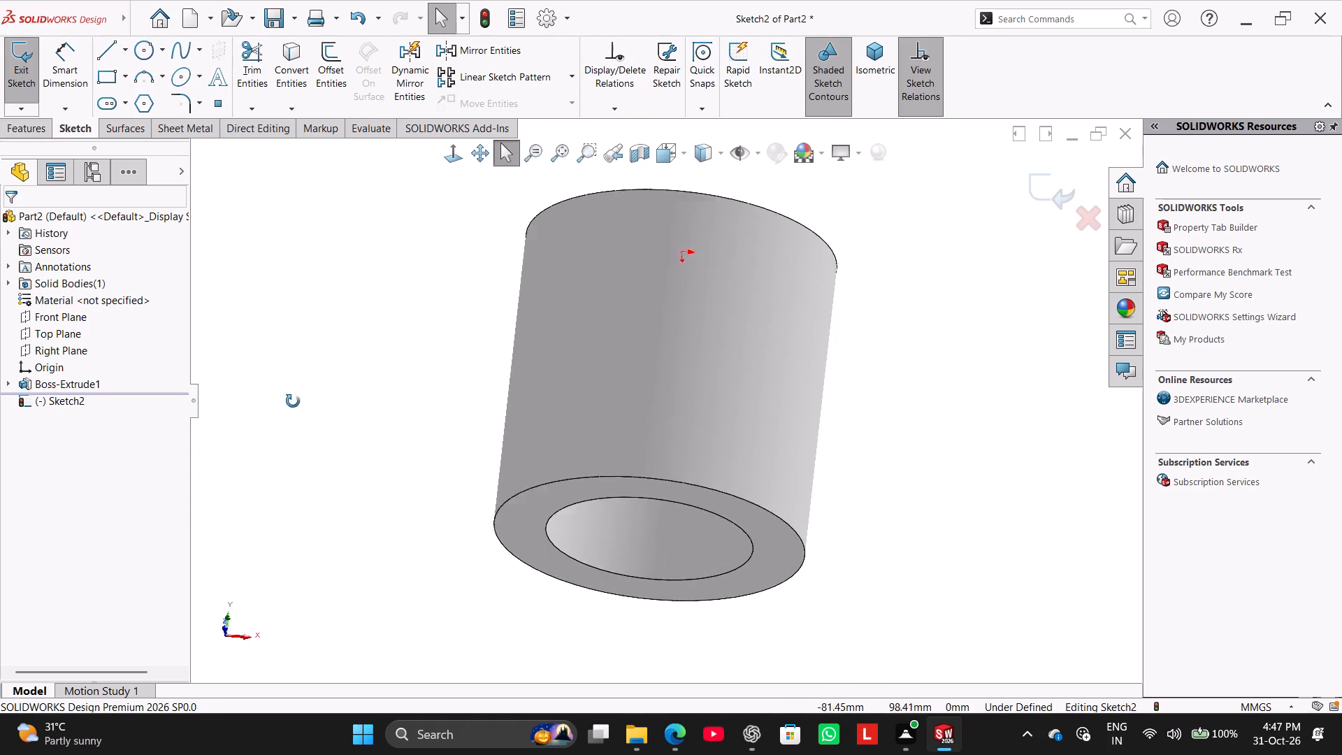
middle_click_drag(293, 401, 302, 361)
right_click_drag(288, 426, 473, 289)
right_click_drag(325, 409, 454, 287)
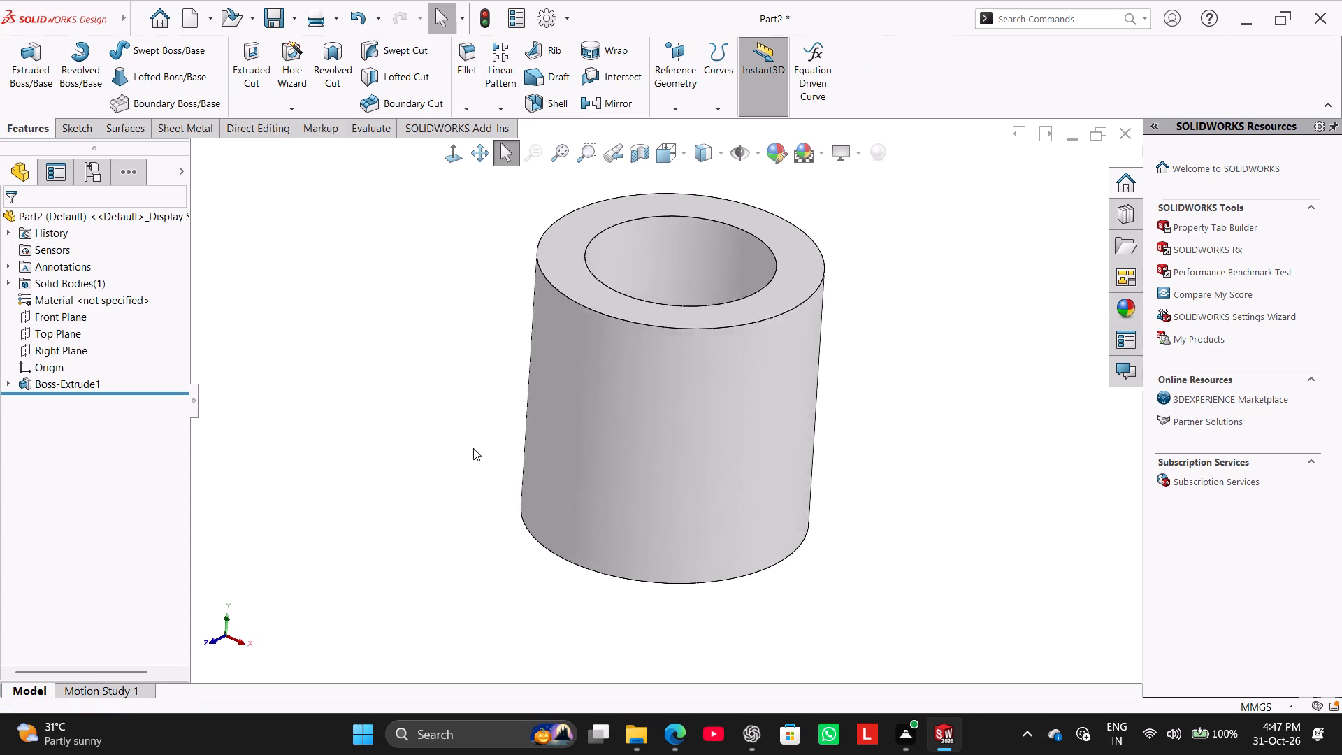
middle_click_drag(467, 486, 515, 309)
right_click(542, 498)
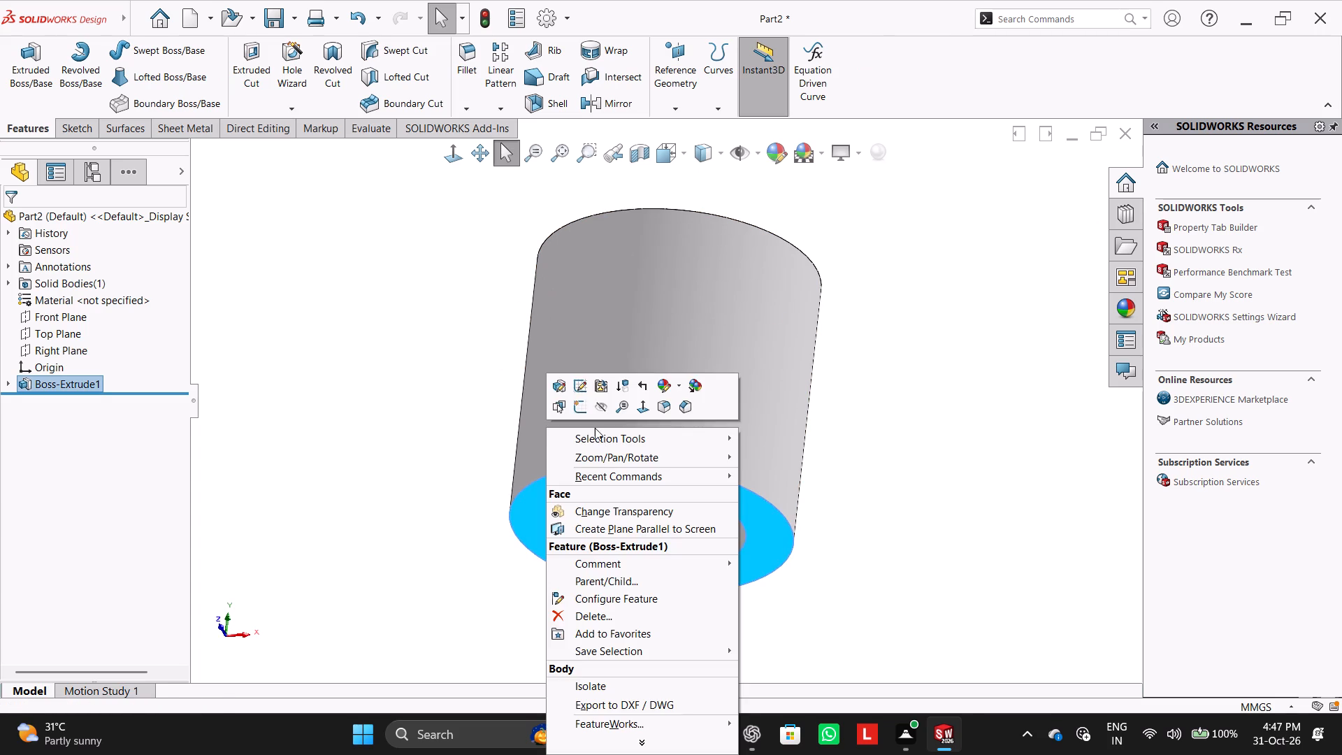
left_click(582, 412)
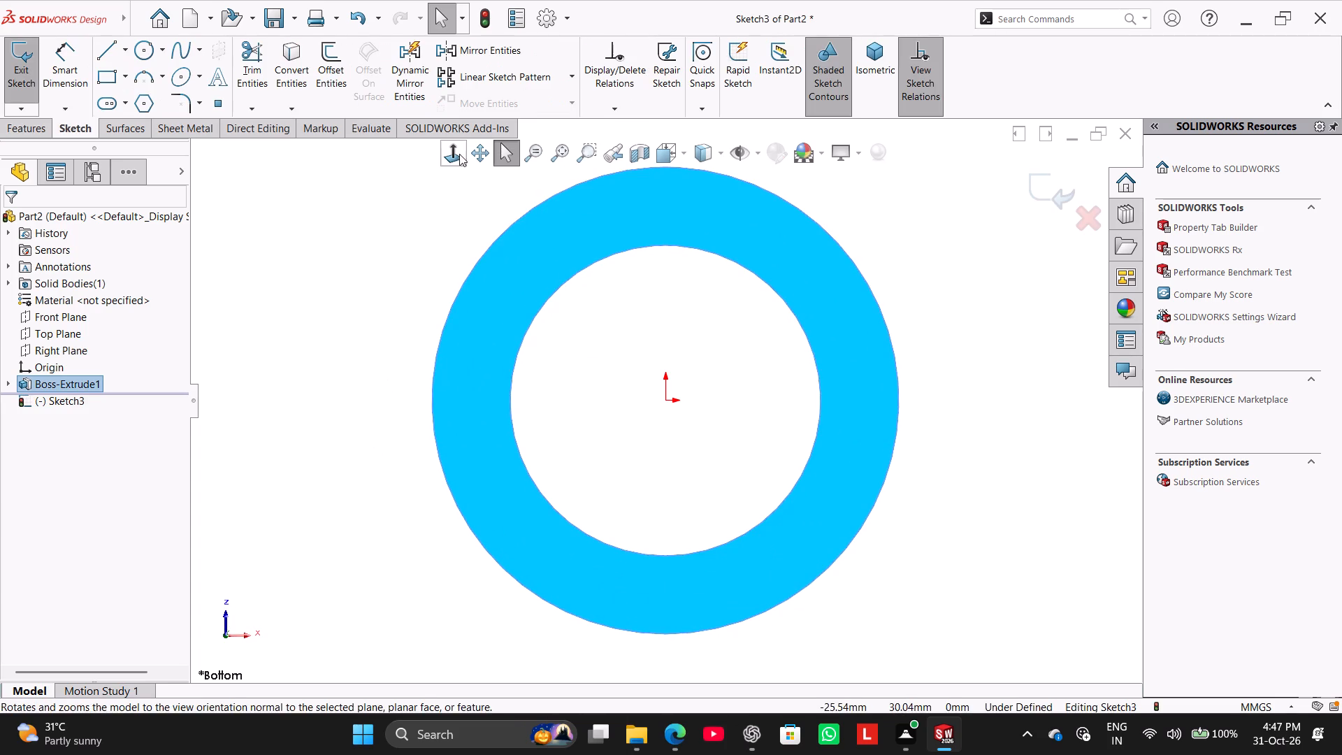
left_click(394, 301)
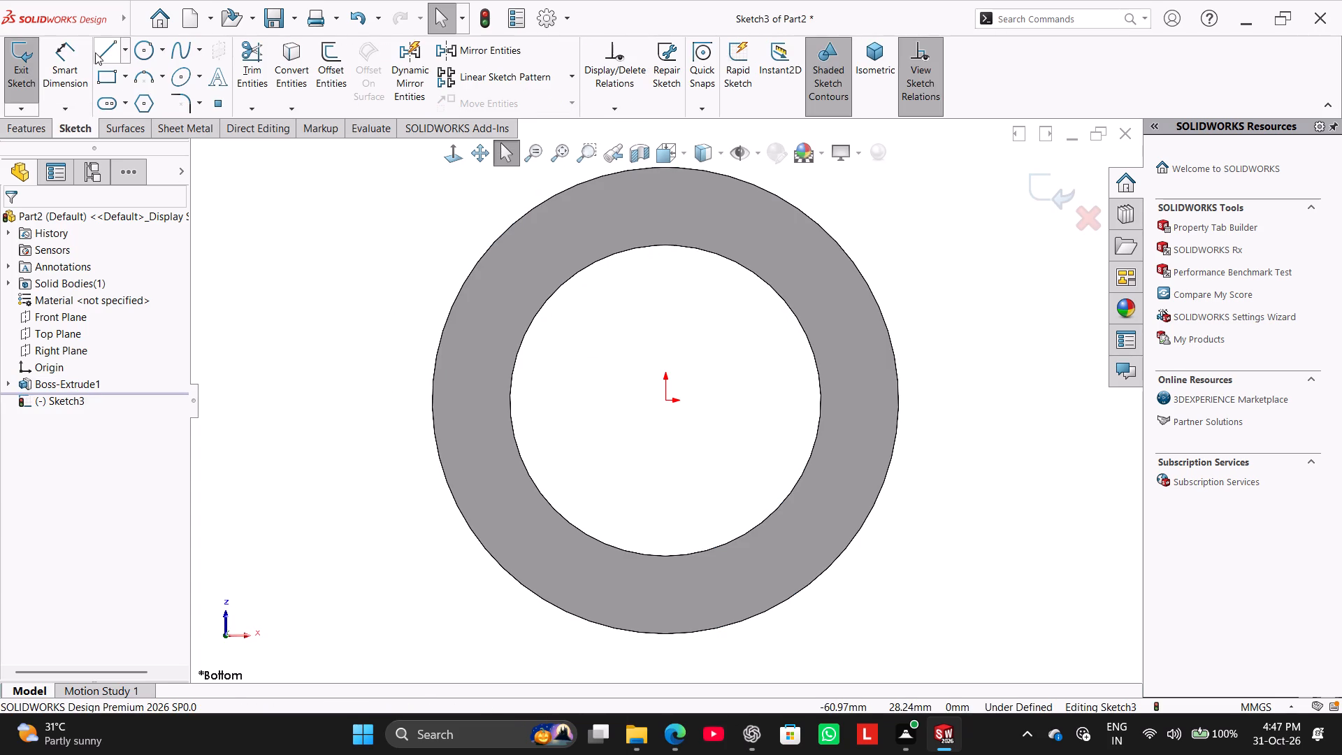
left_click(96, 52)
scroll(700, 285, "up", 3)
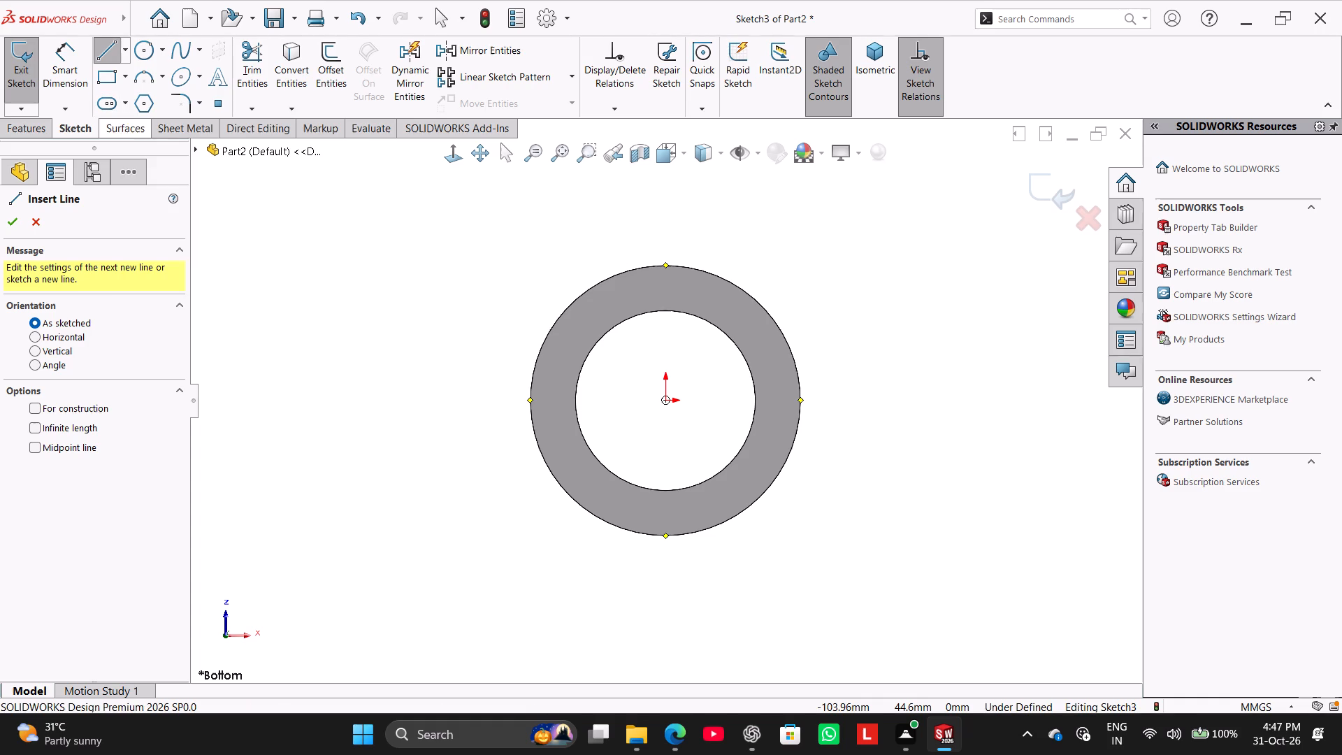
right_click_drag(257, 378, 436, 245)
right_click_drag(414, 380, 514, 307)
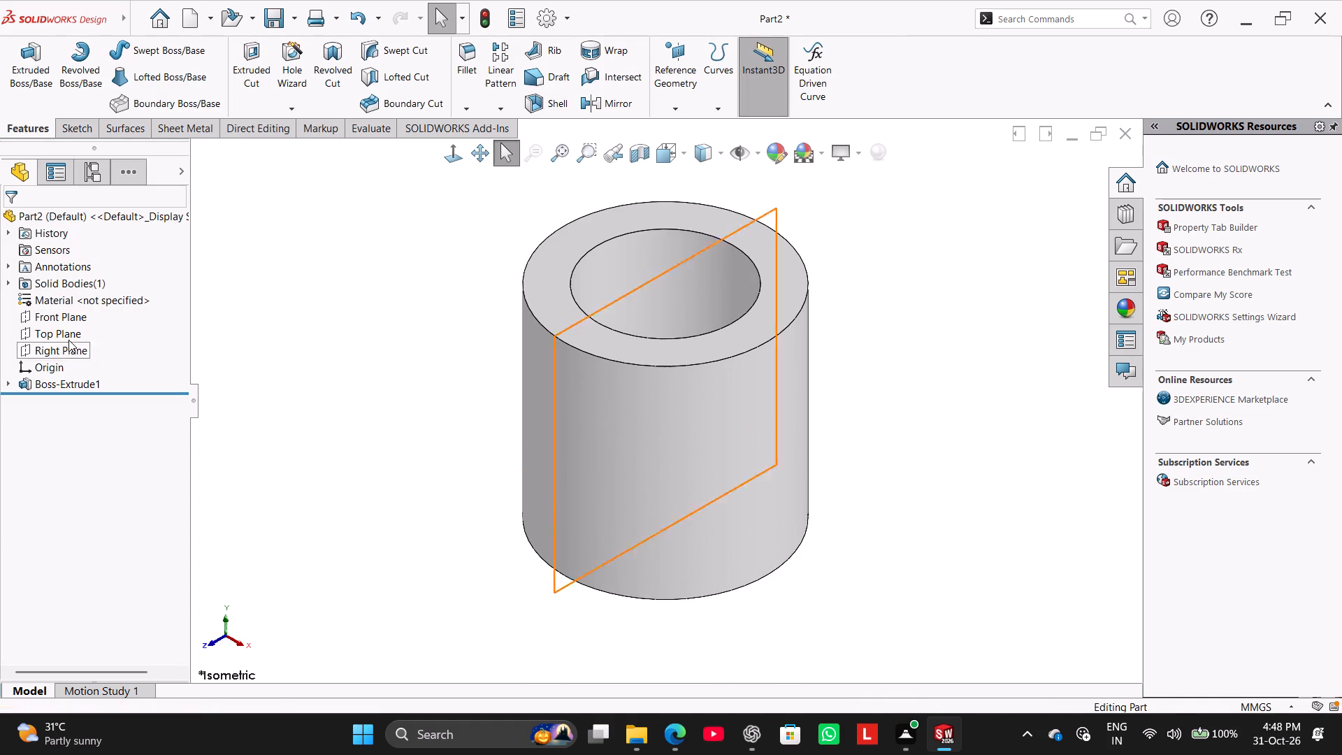
Sketch a closed L-shaped profile on the Front Plane, with a base about 64 mm long ending inside the cylinder and an upright about 12 mm wide outside it.
left_click(64, 321)
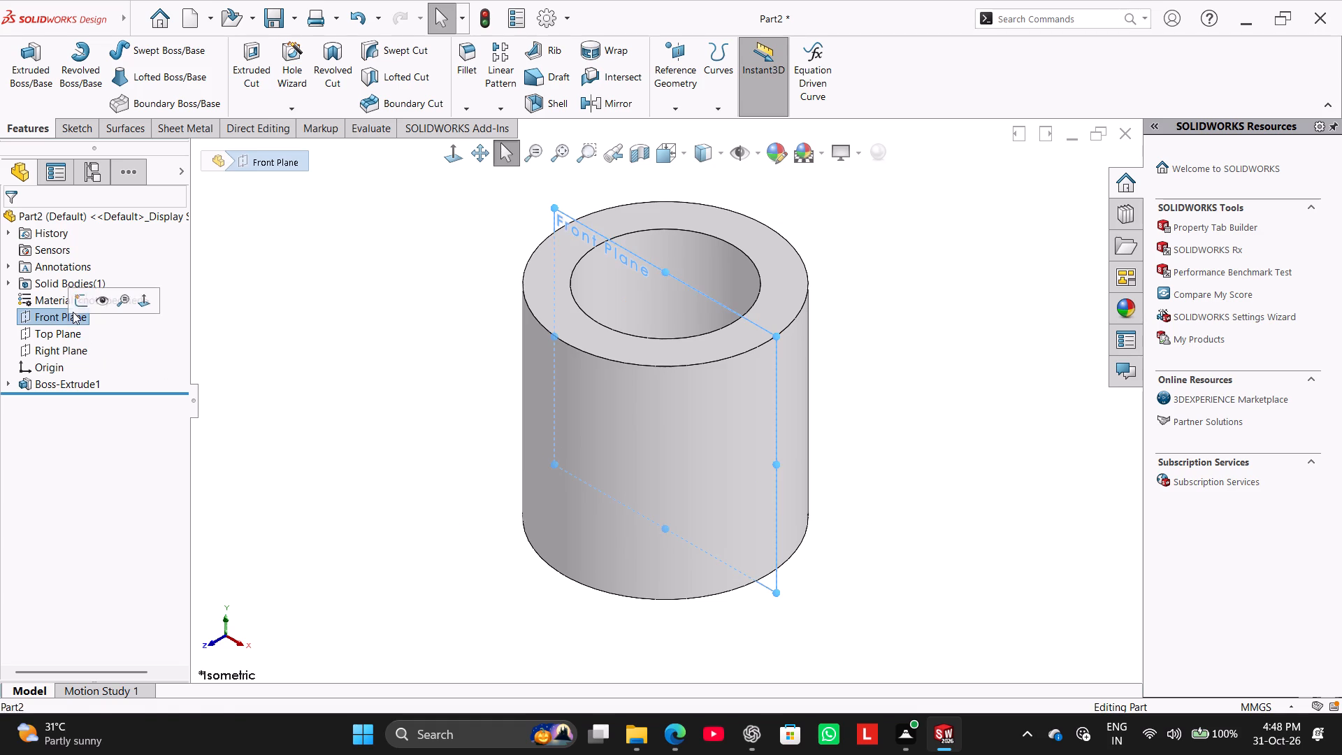
left_click(80, 299)
left_click(310, 381)
scroll(458, 421, "up", 3)
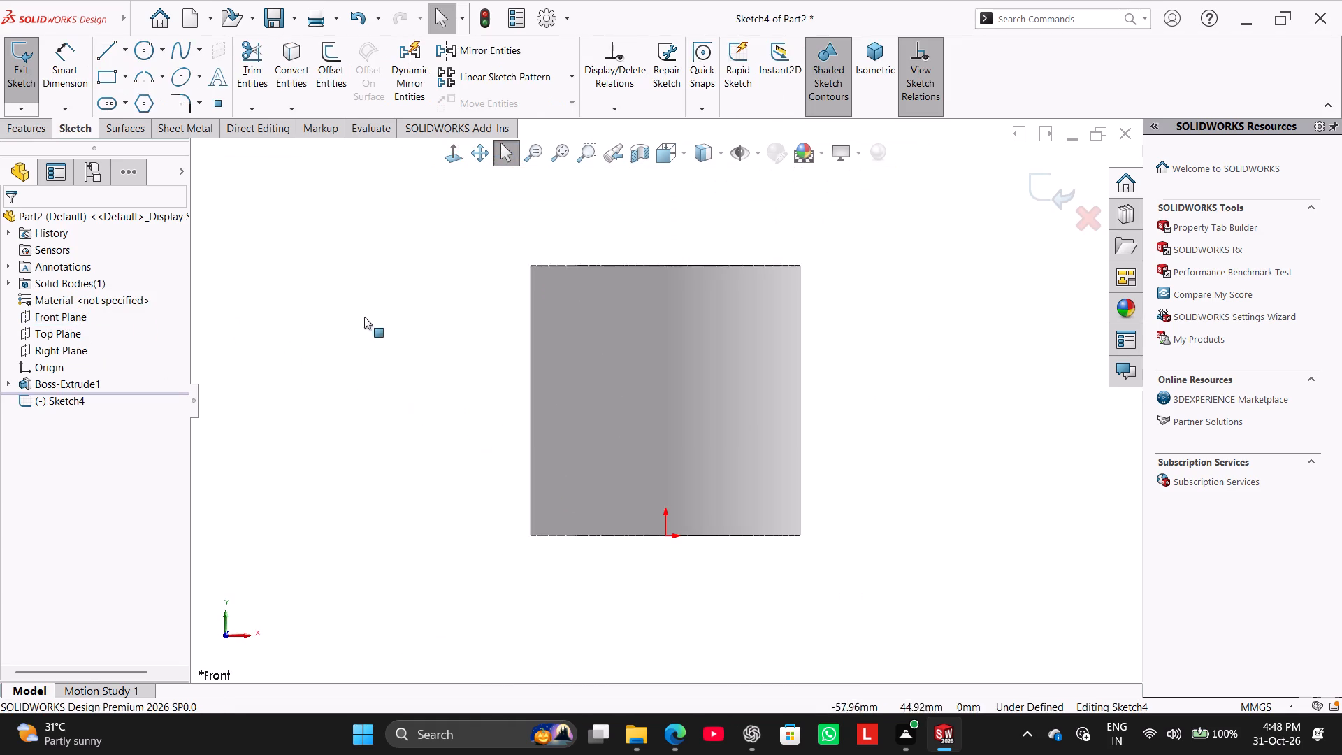
left_click(108, 50)
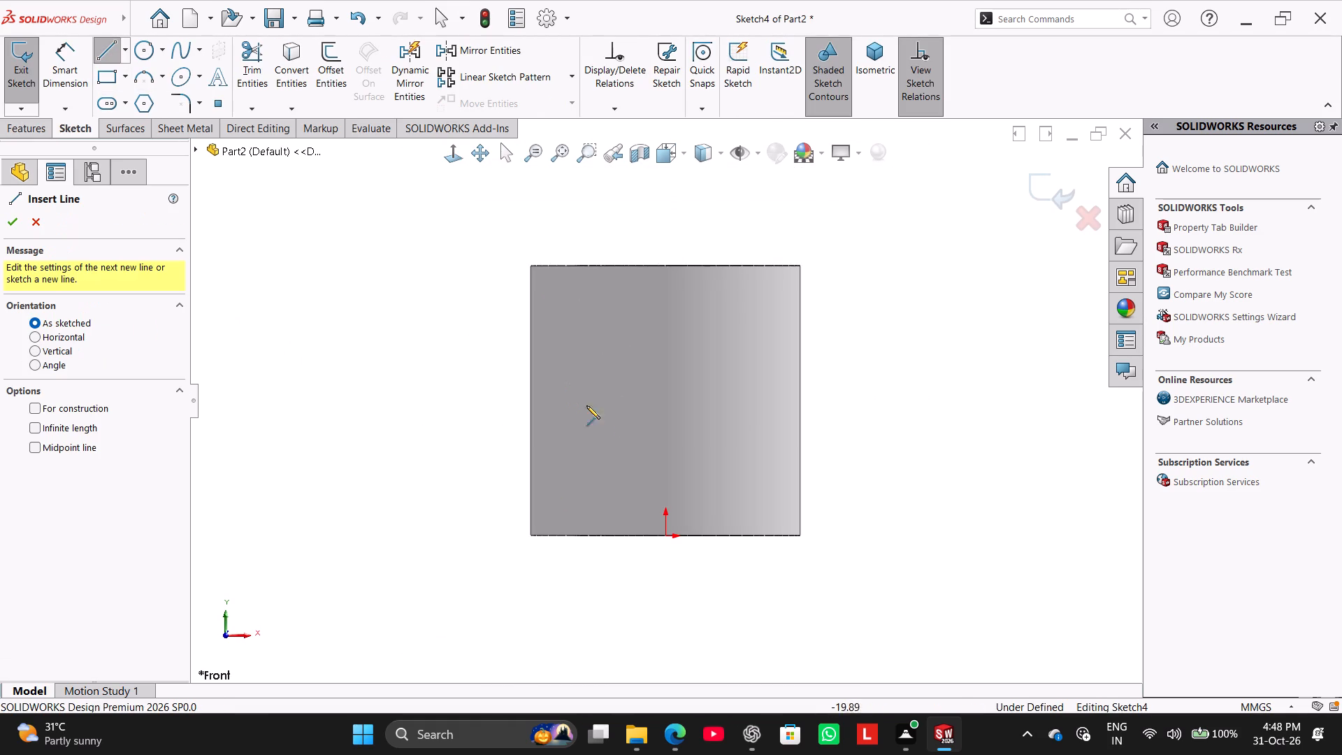
left_click(665, 458)
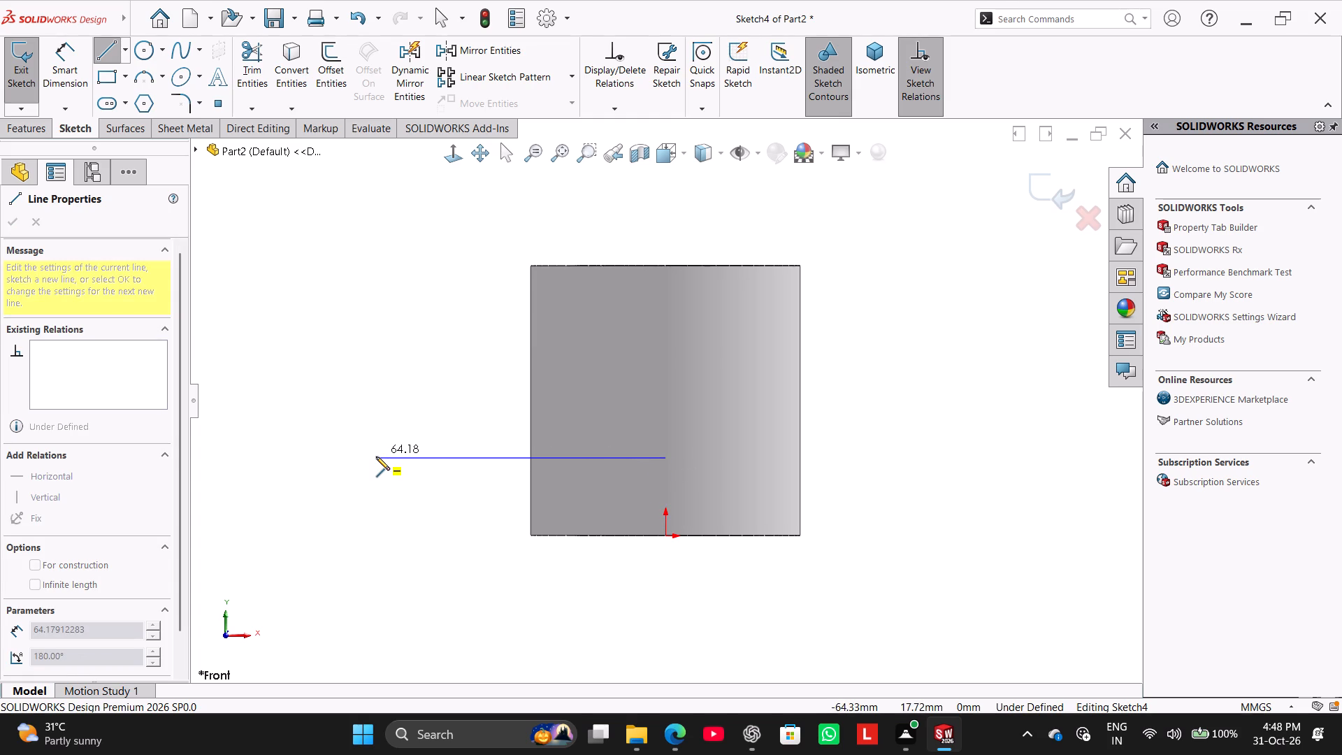
left_click(376, 456)
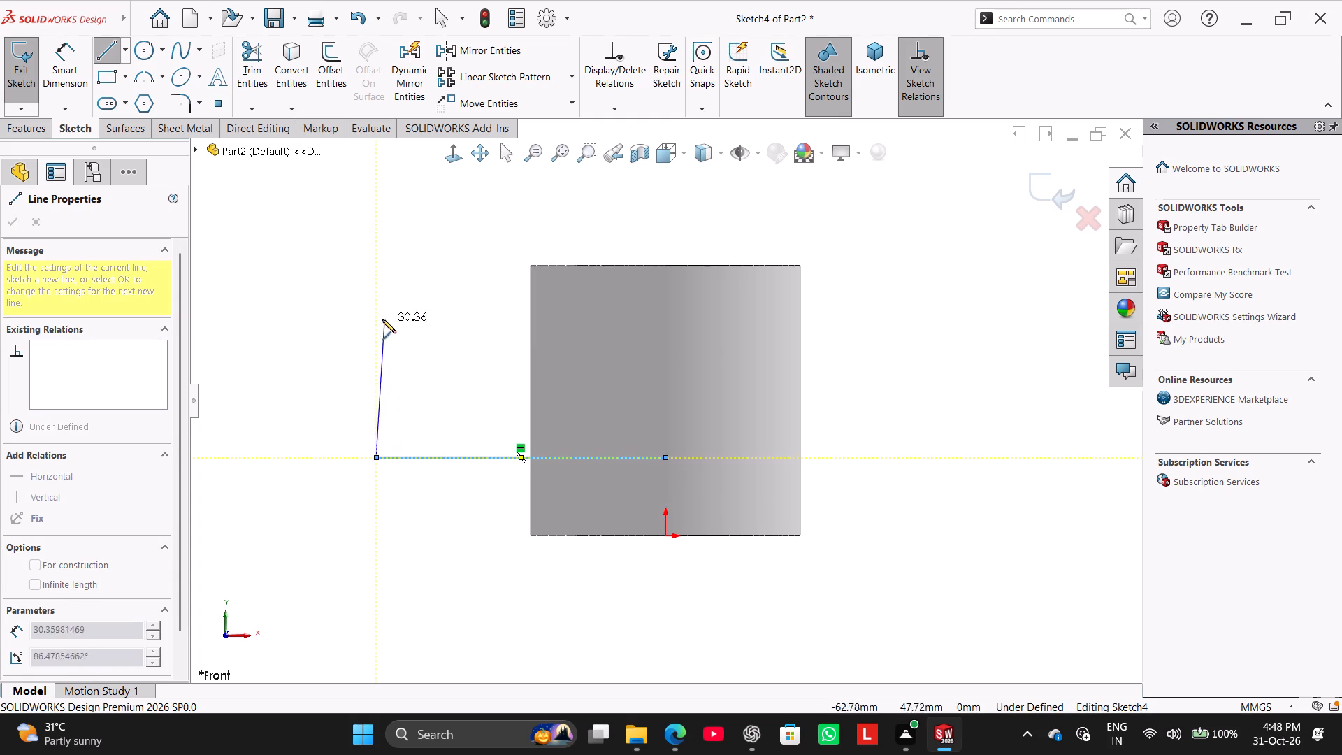
left_click(373, 303)
left_click(431, 301)
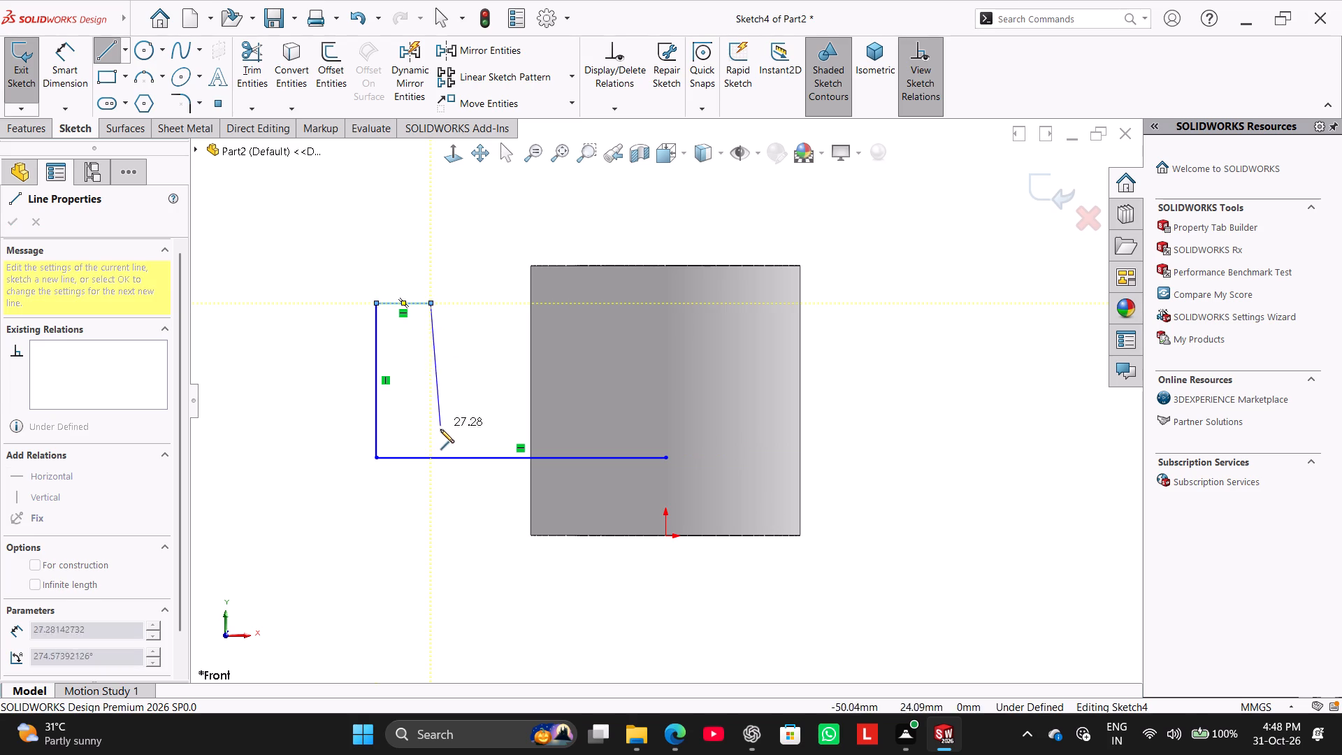
left_click(431, 419)
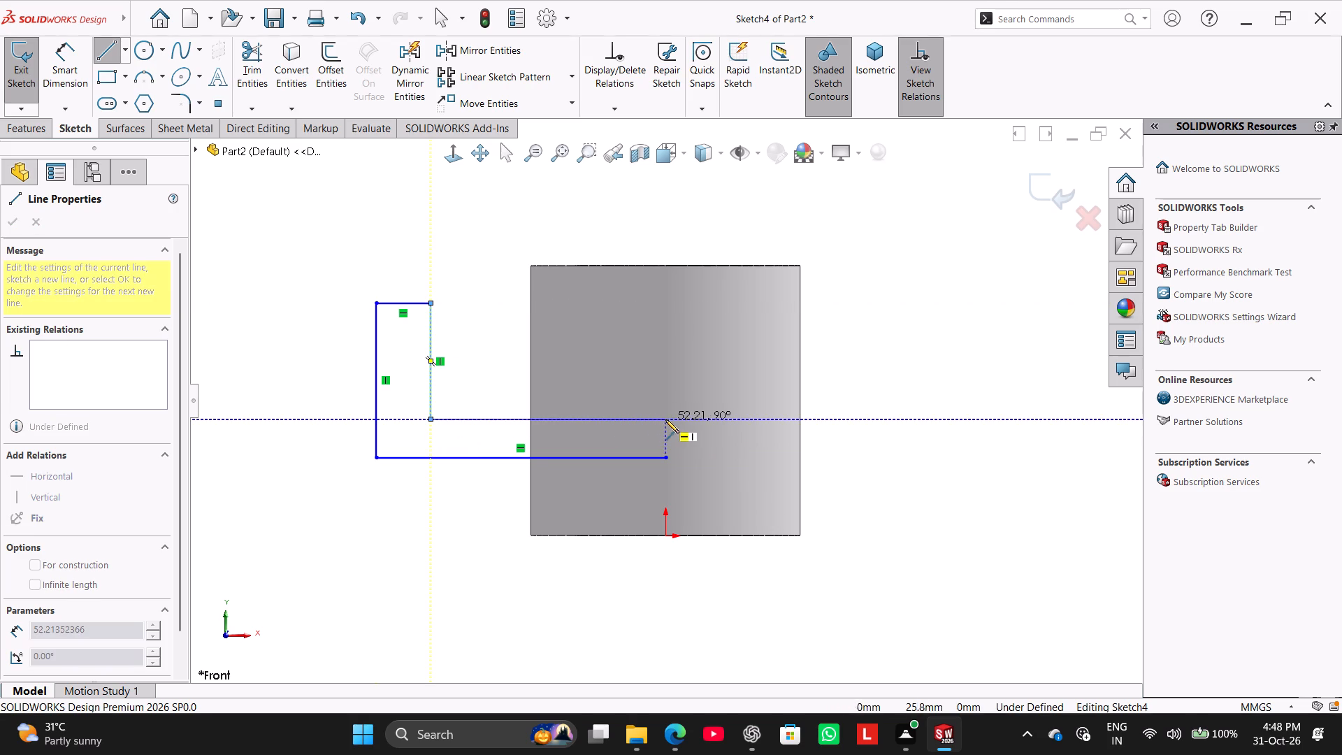
left_click(668, 419)
left_click(665, 457)
right_click(469, 535)
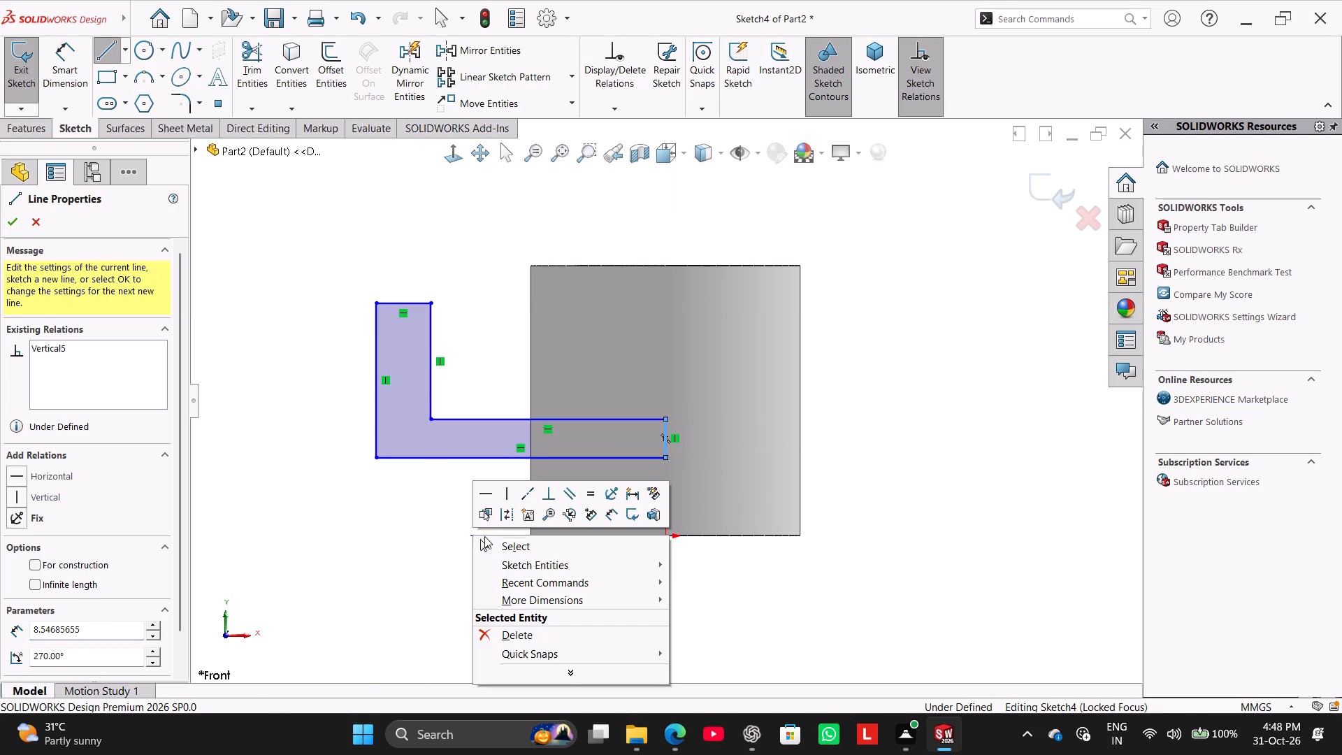
left_click(491, 547)
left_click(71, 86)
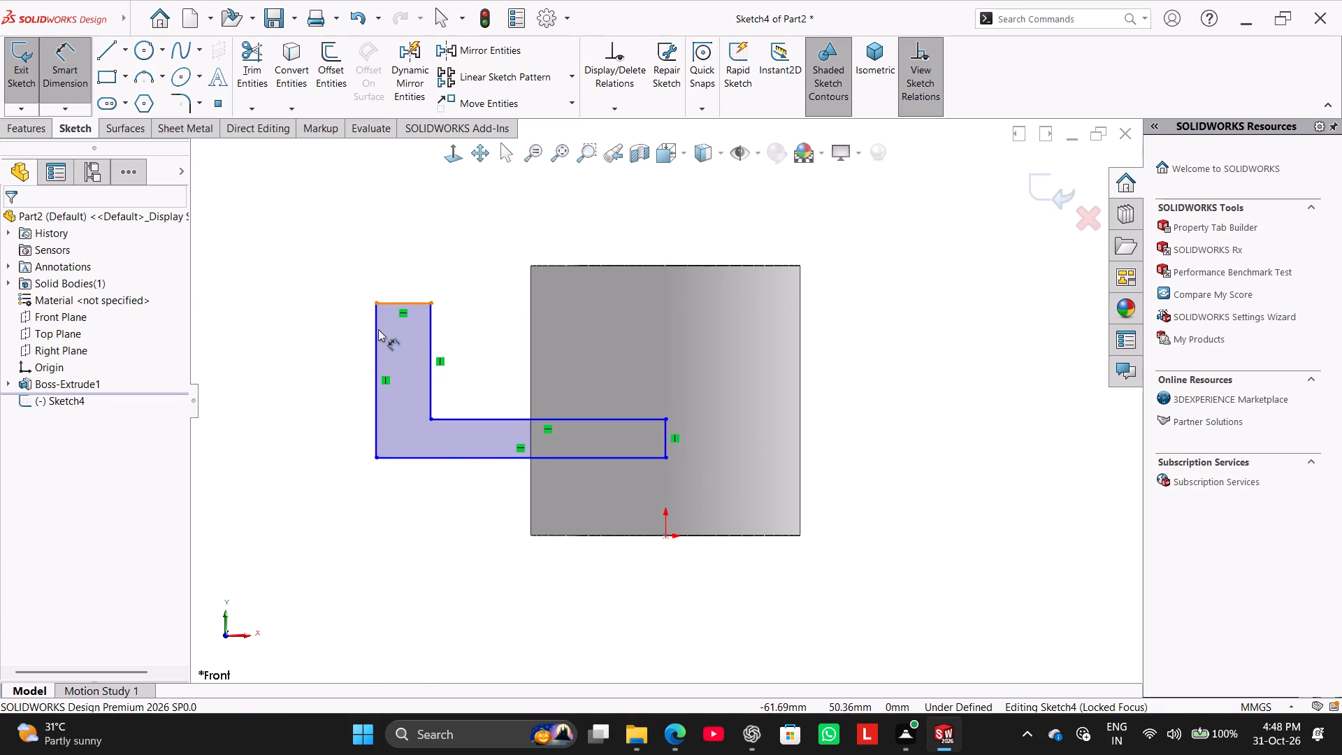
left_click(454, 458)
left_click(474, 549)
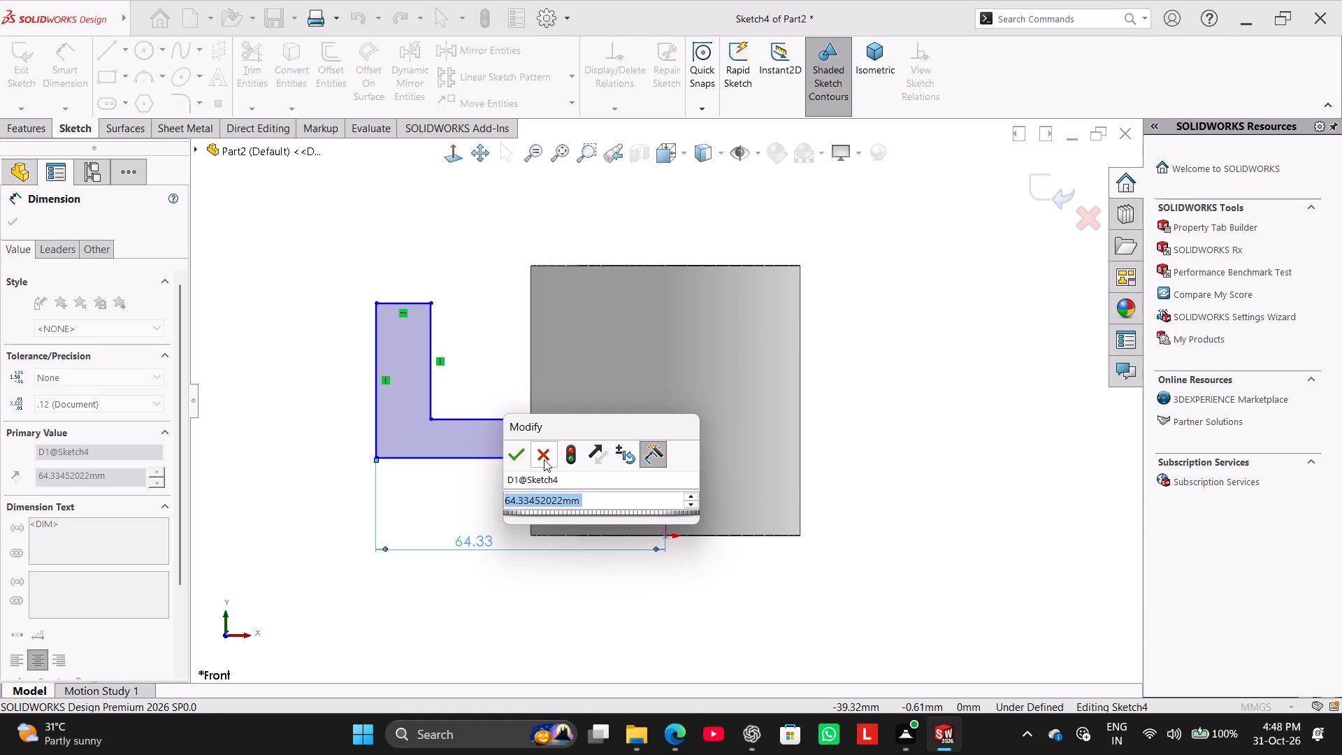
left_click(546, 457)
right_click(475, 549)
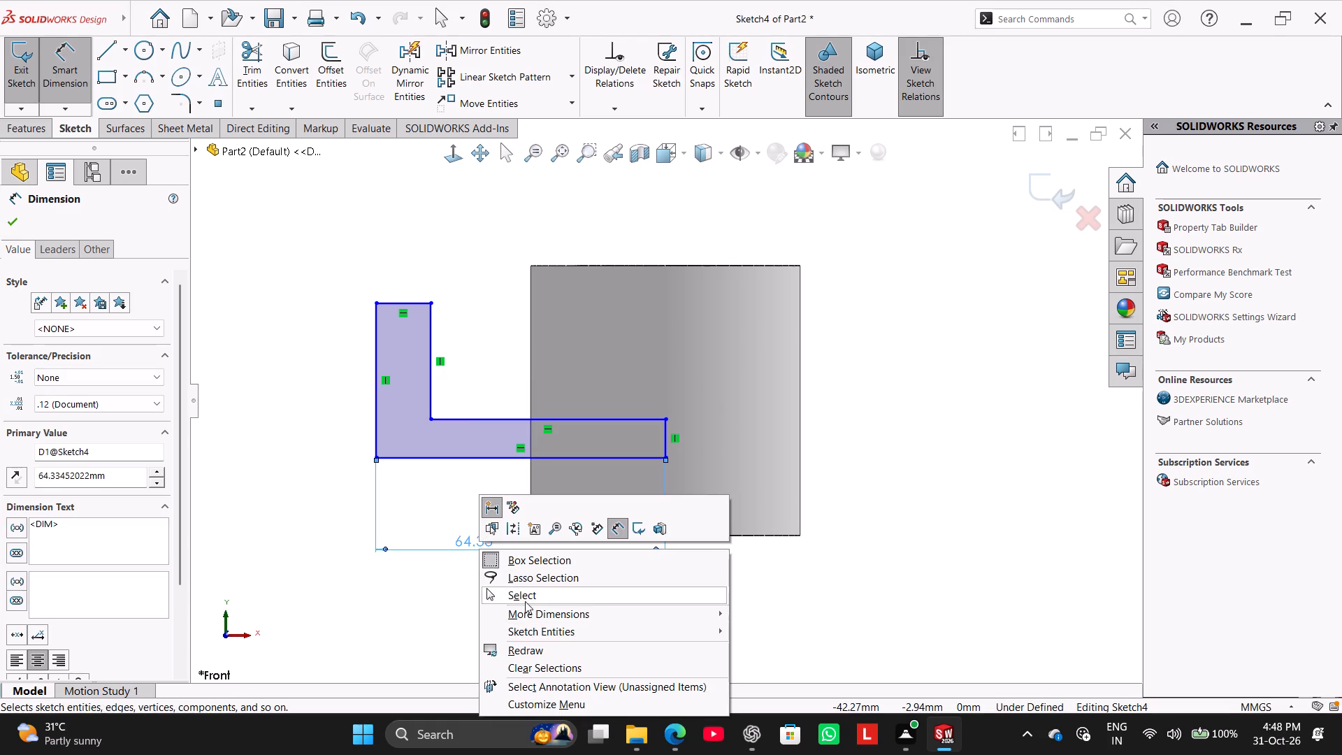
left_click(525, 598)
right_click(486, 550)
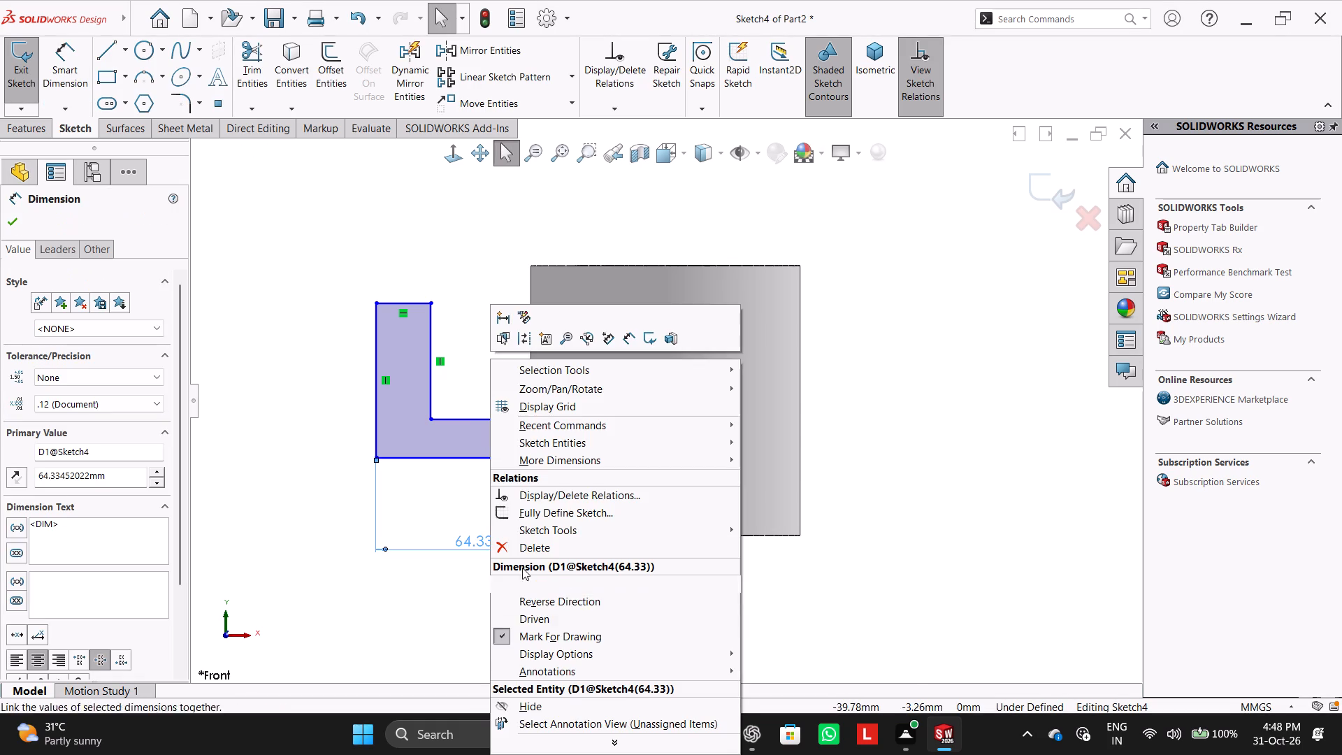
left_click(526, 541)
Dimension the distance between the upright's inner edge and the arm's short end edge inside the cylinder to 60 mm.
left_click(71, 79)
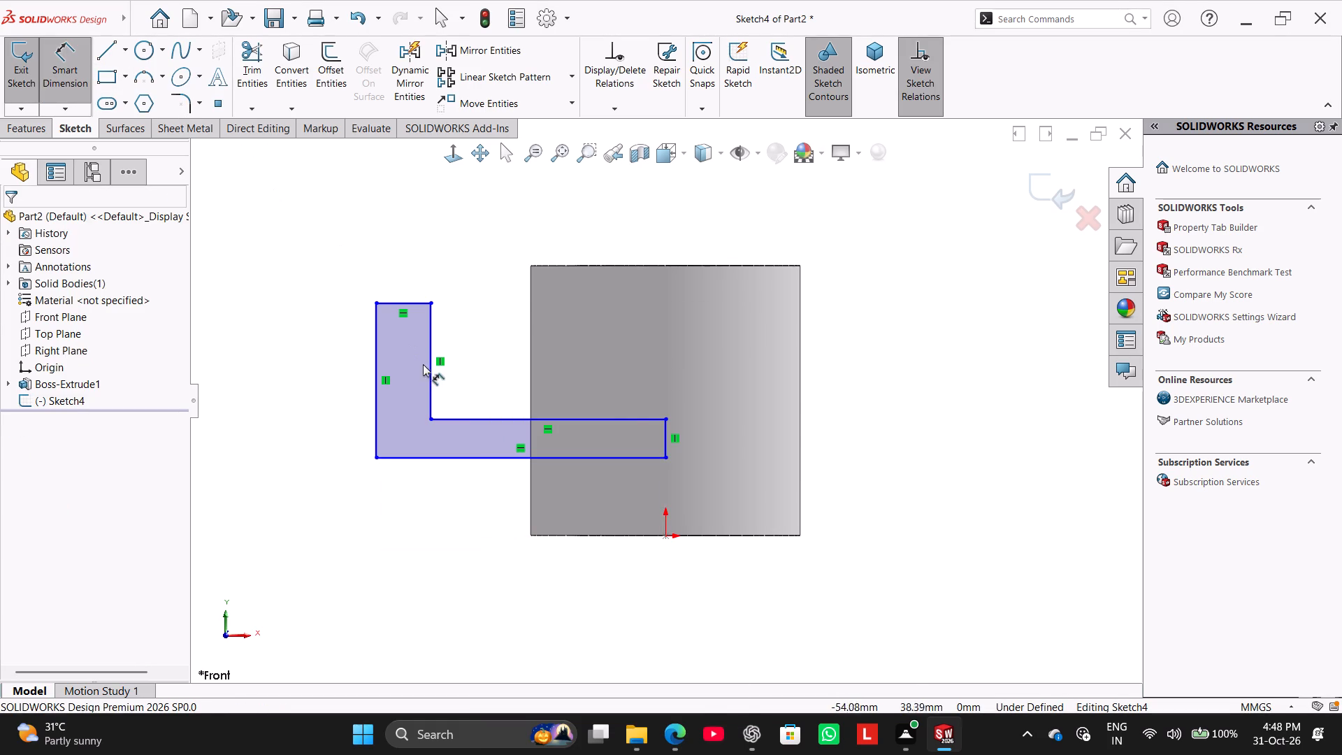
left_click(431, 376)
left_click(665, 445)
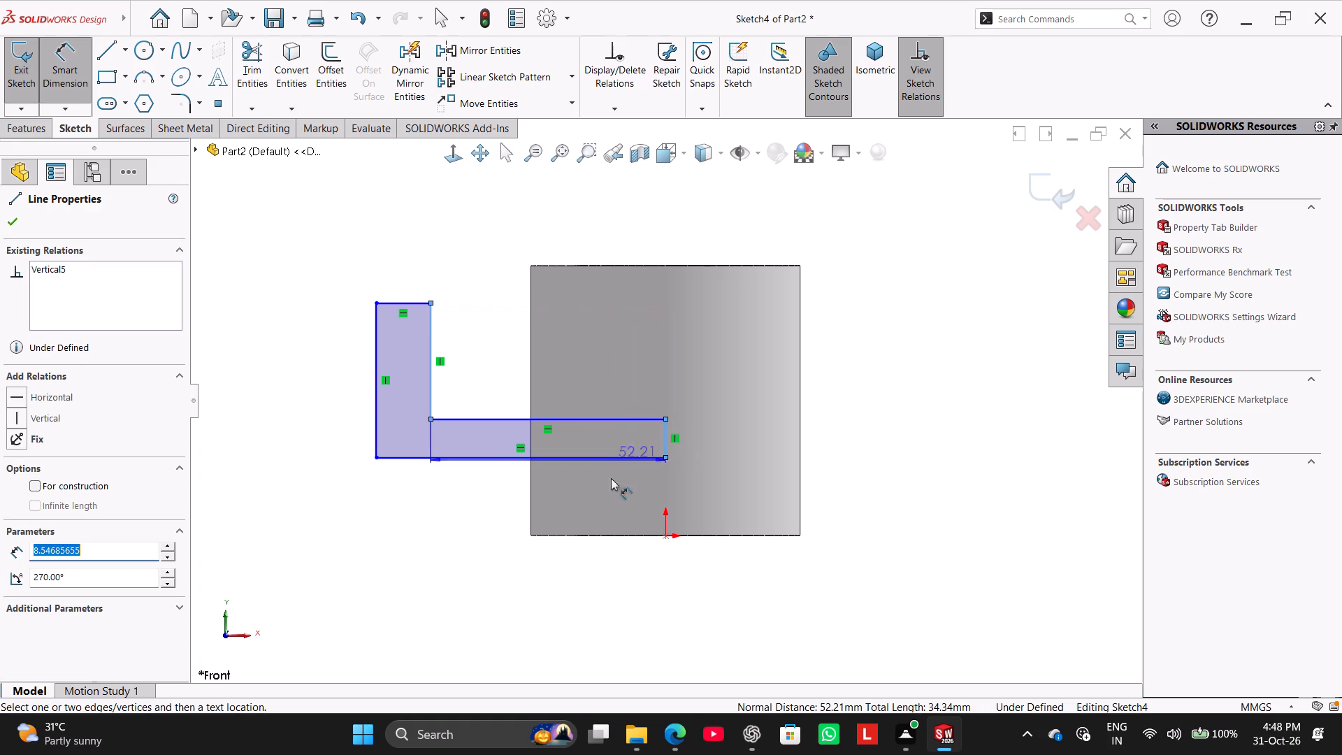
left_click(536, 579)
type("60")
key("Return")
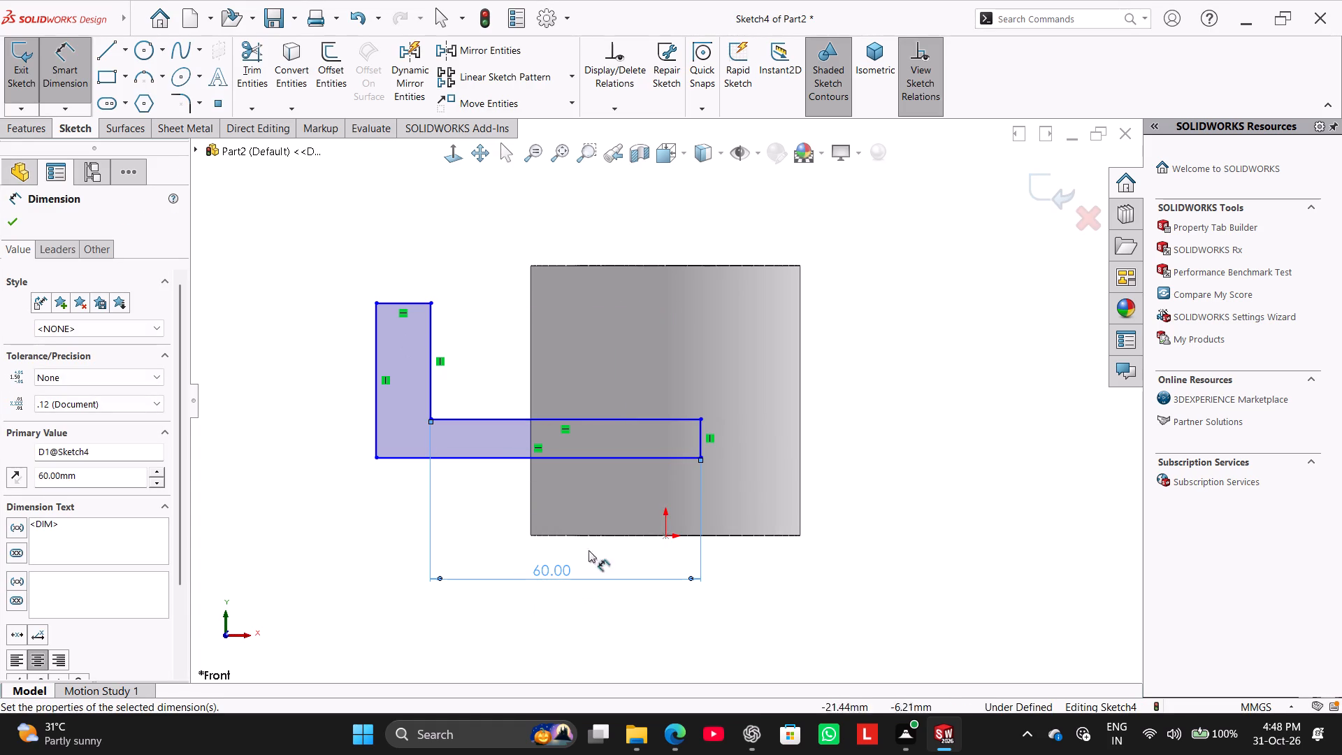
right_click(905, 387)
left_click(942, 430)
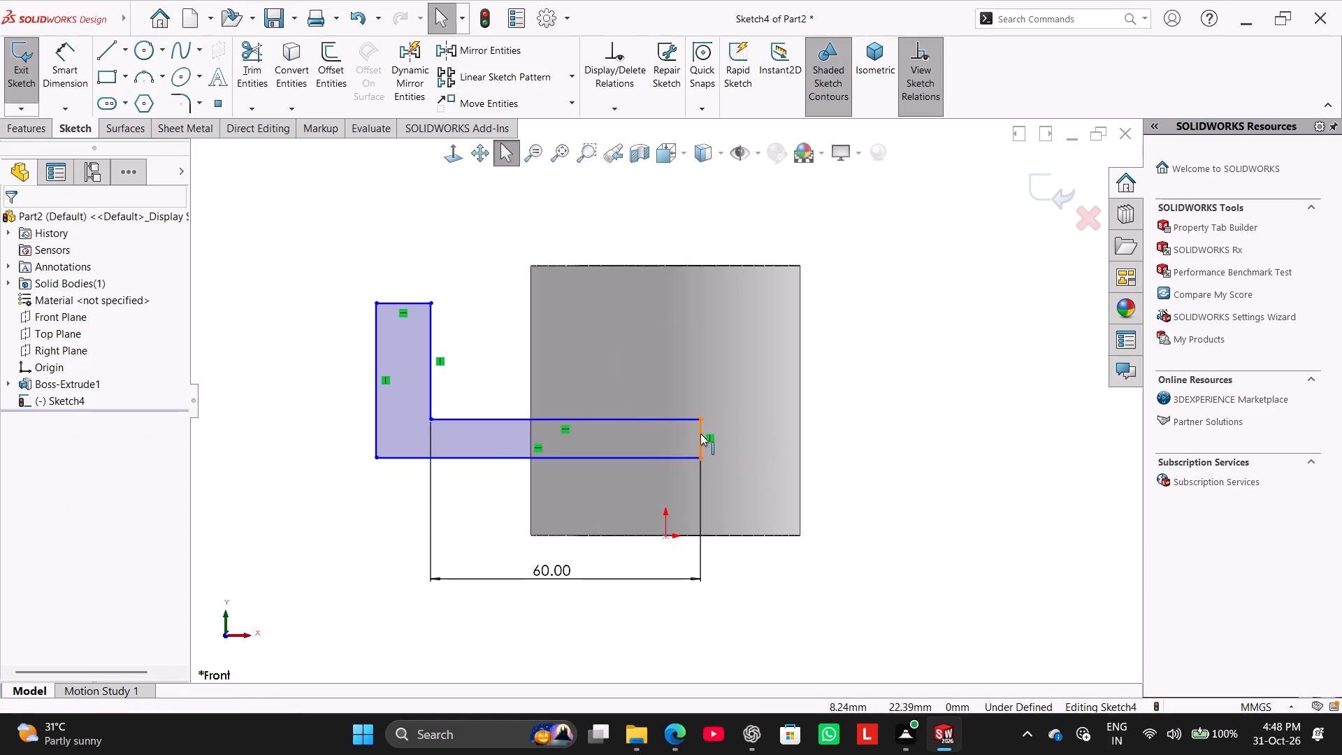
Add a Coincident relation between the arm's short end edge and the origin.
left_click(700, 433)
left_click(666, 535, "ctrl")
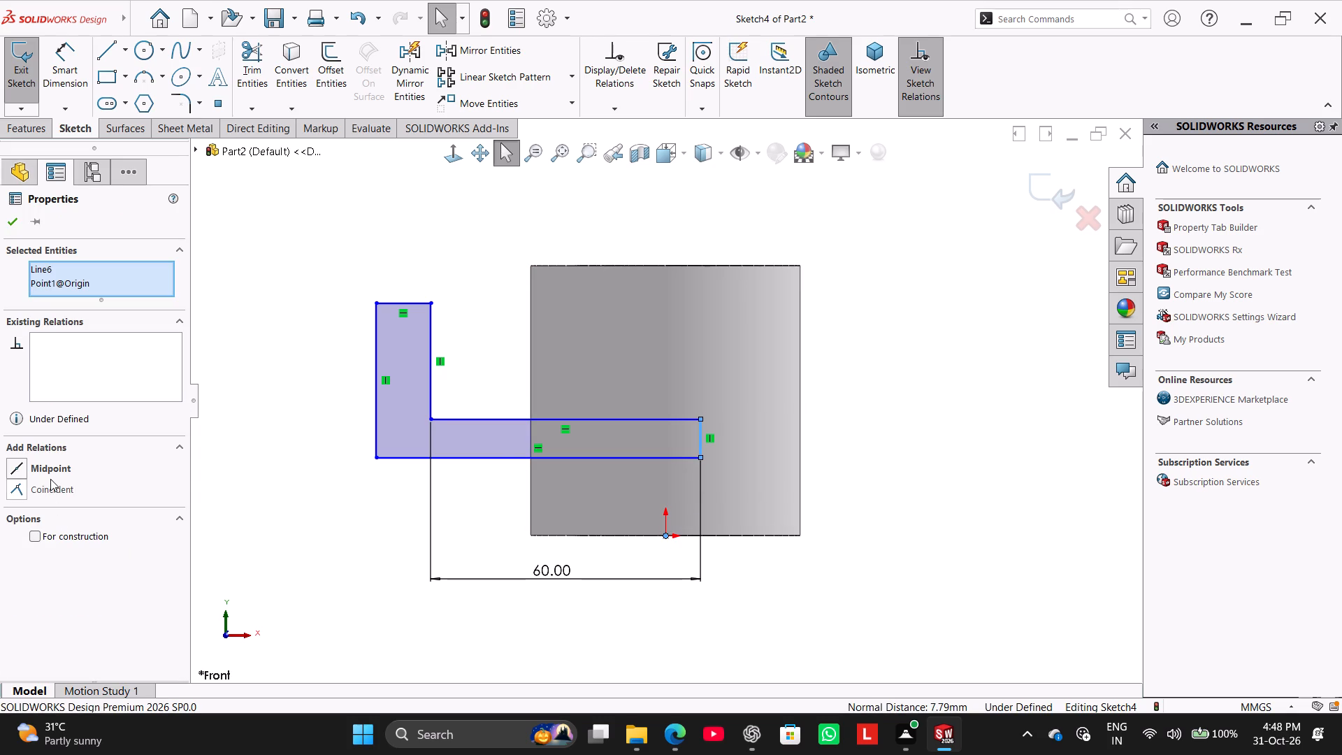
left_click(51, 483)
Dimension the top edge of the L profile's upright to 15 mm.
left_click(71, 80)
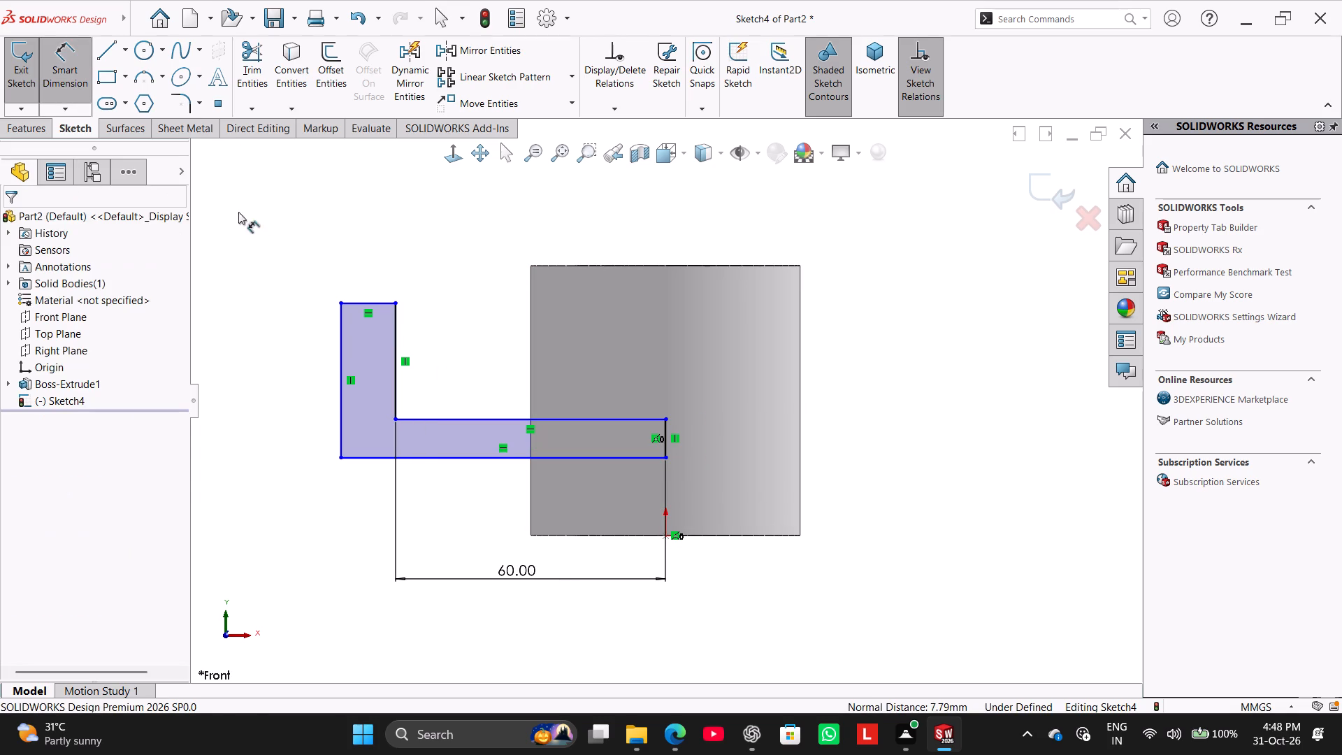
left_click(368, 303)
left_click(368, 259)
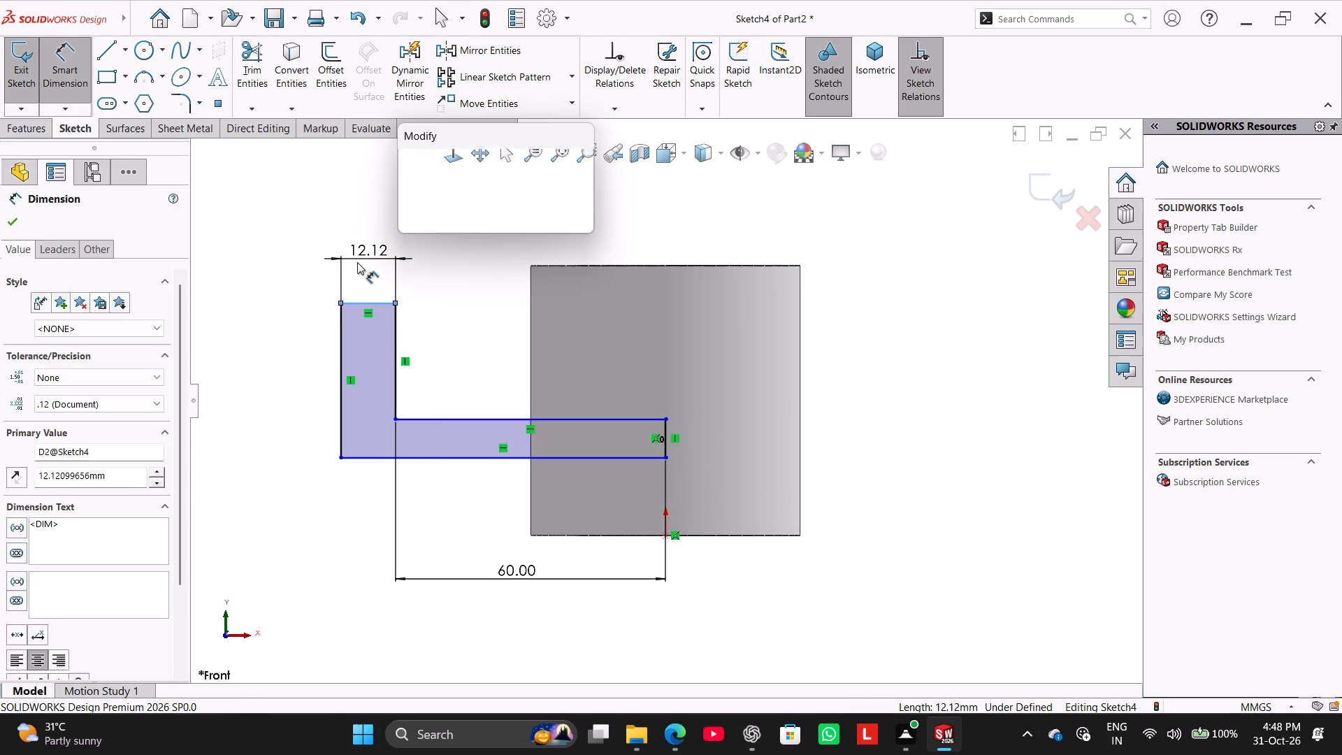
type("15")
key("Return")
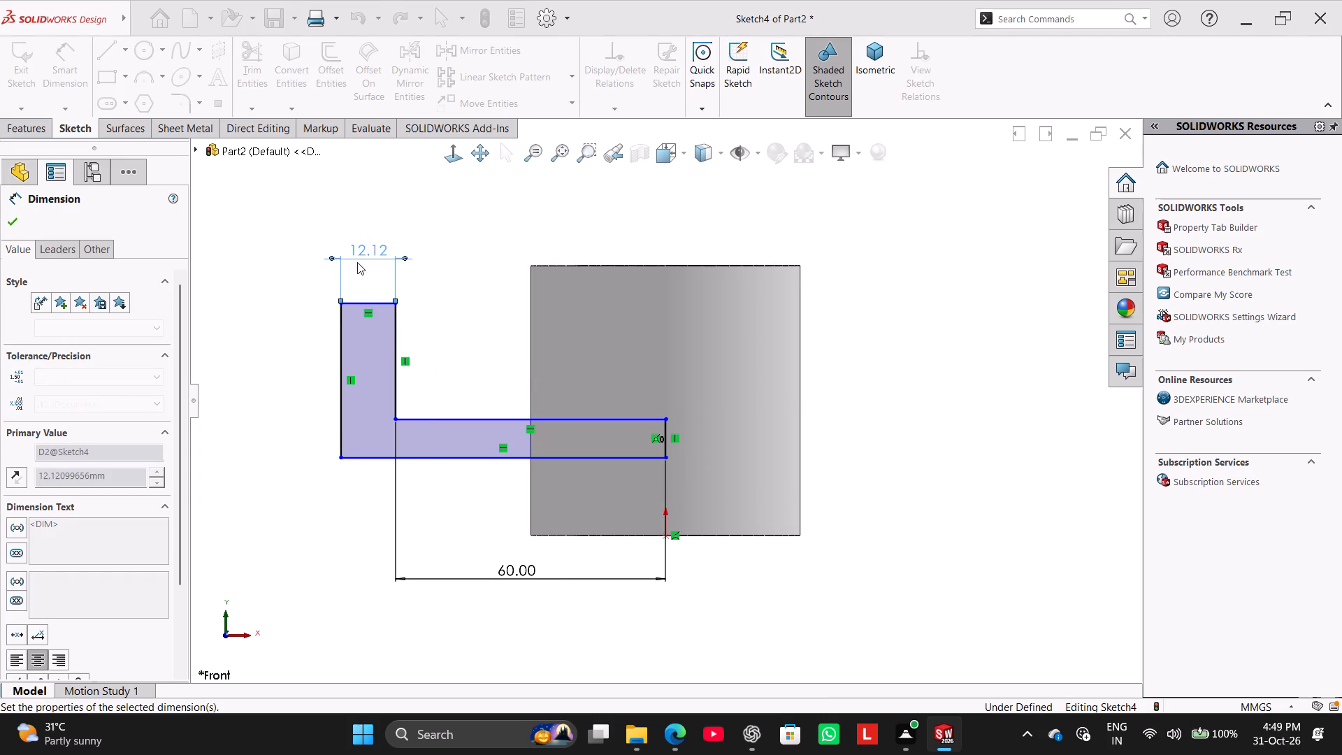
Dimension the horizontal arm's thickness between its upper and lower edges to 10 mm.
left_click(479, 421)
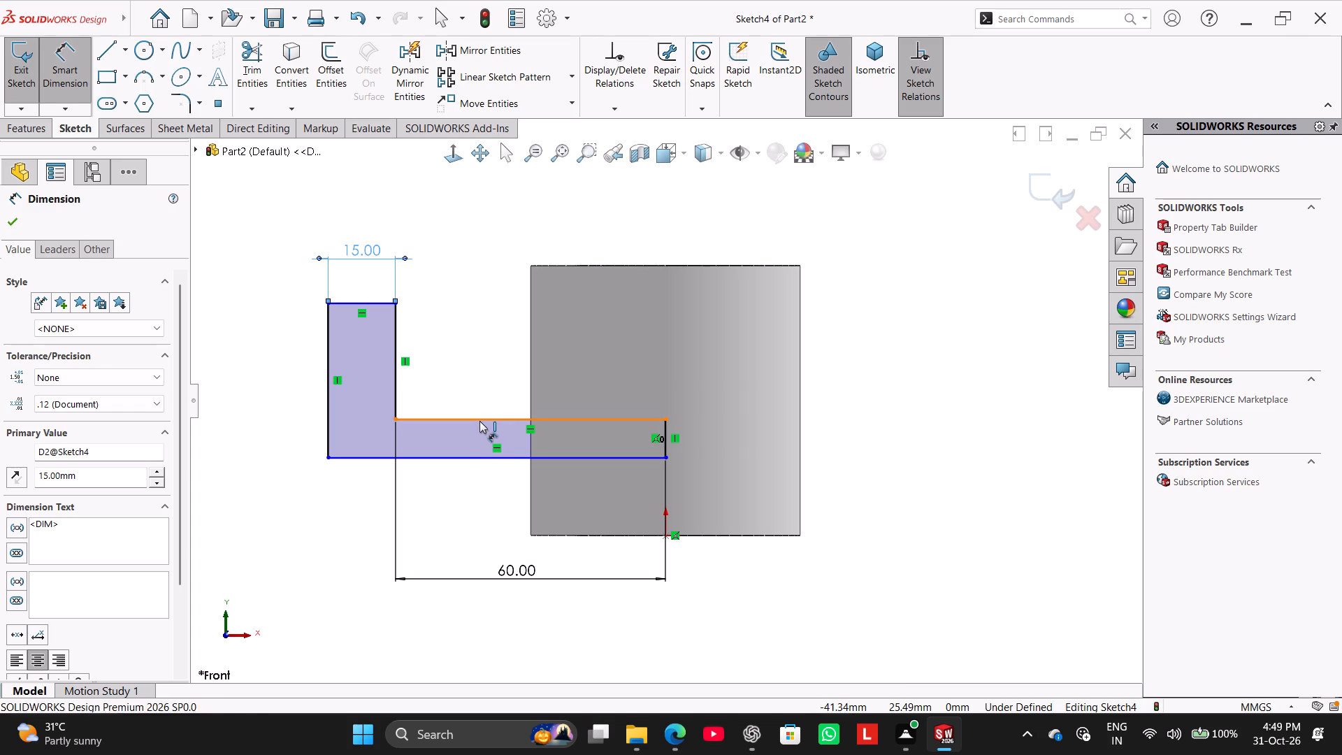
left_click(484, 457)
left_click(287, 434)
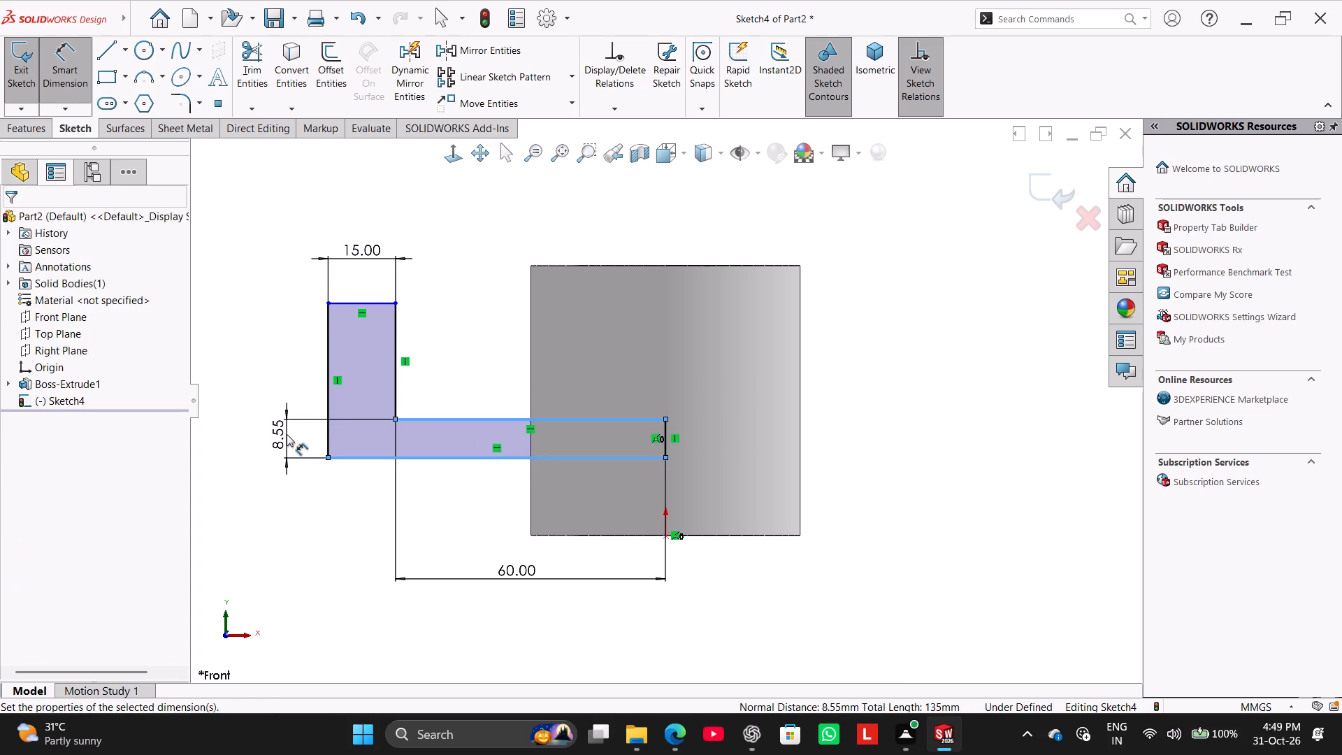
type("10")
key("Return")
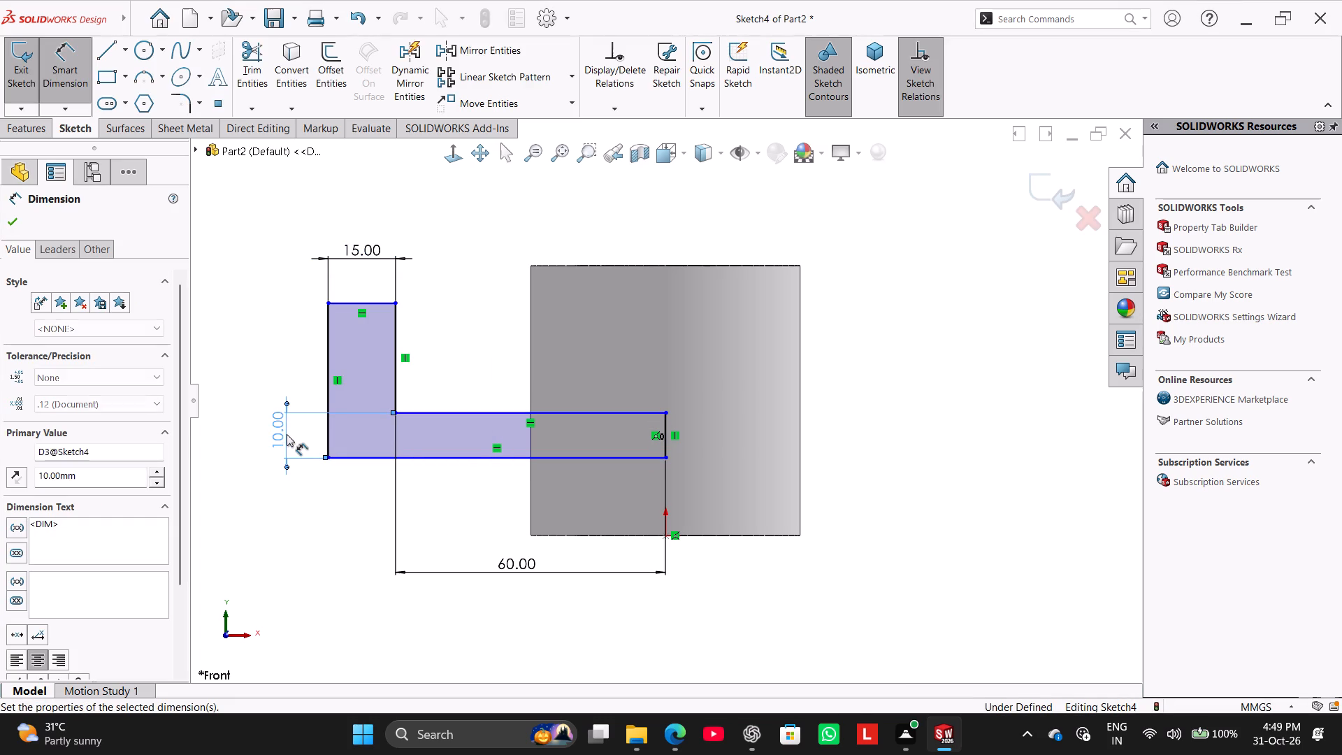
right_click(305, 509)
left_click(340, 552)
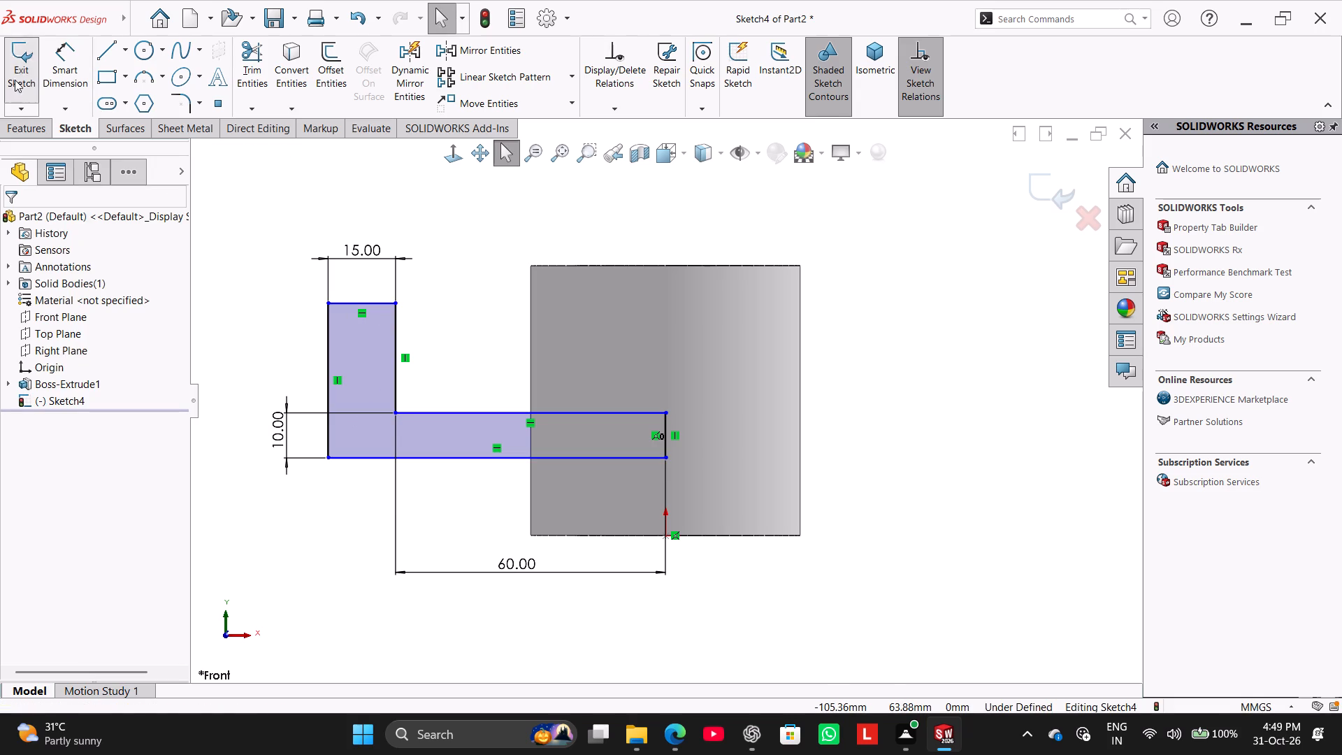
Set the horizontal arm's thickness to 15 mm.
left_click(65, 70)
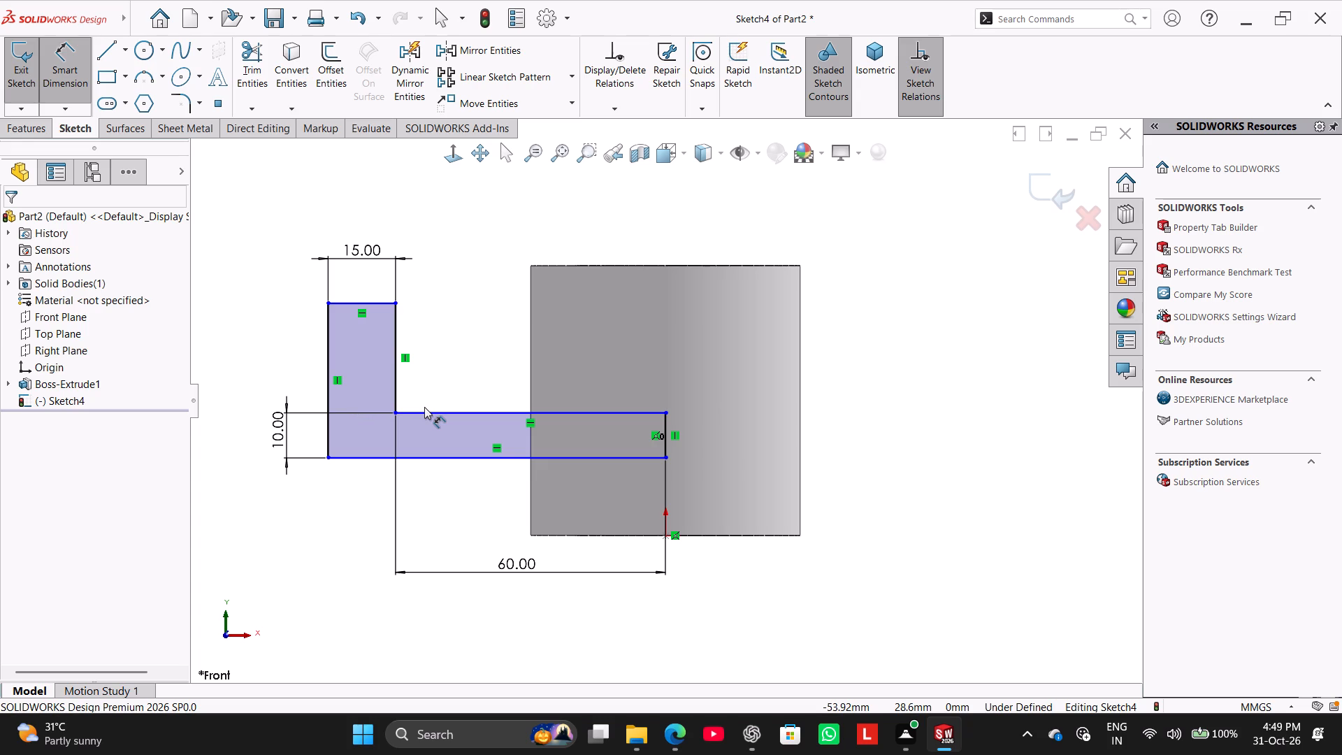
right_click(280, 433)
double_click(280, 433)
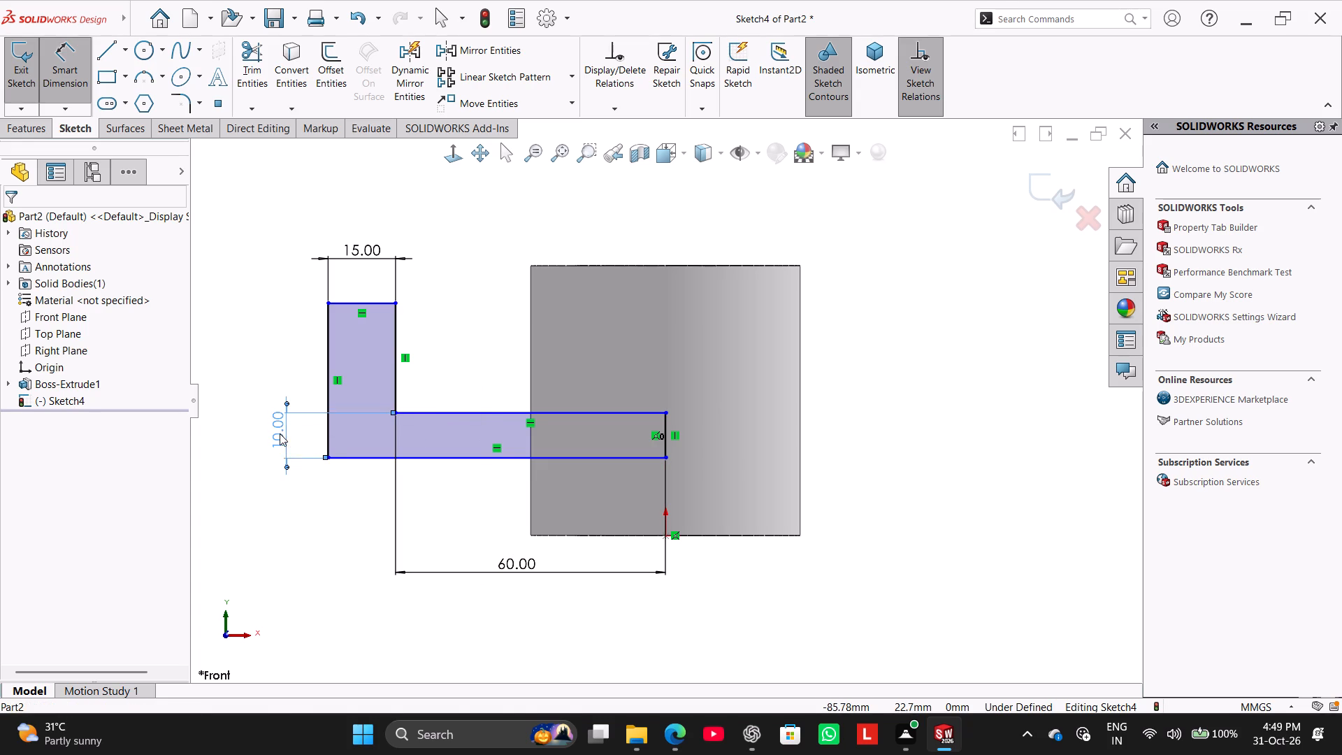
double_click(280, 433)
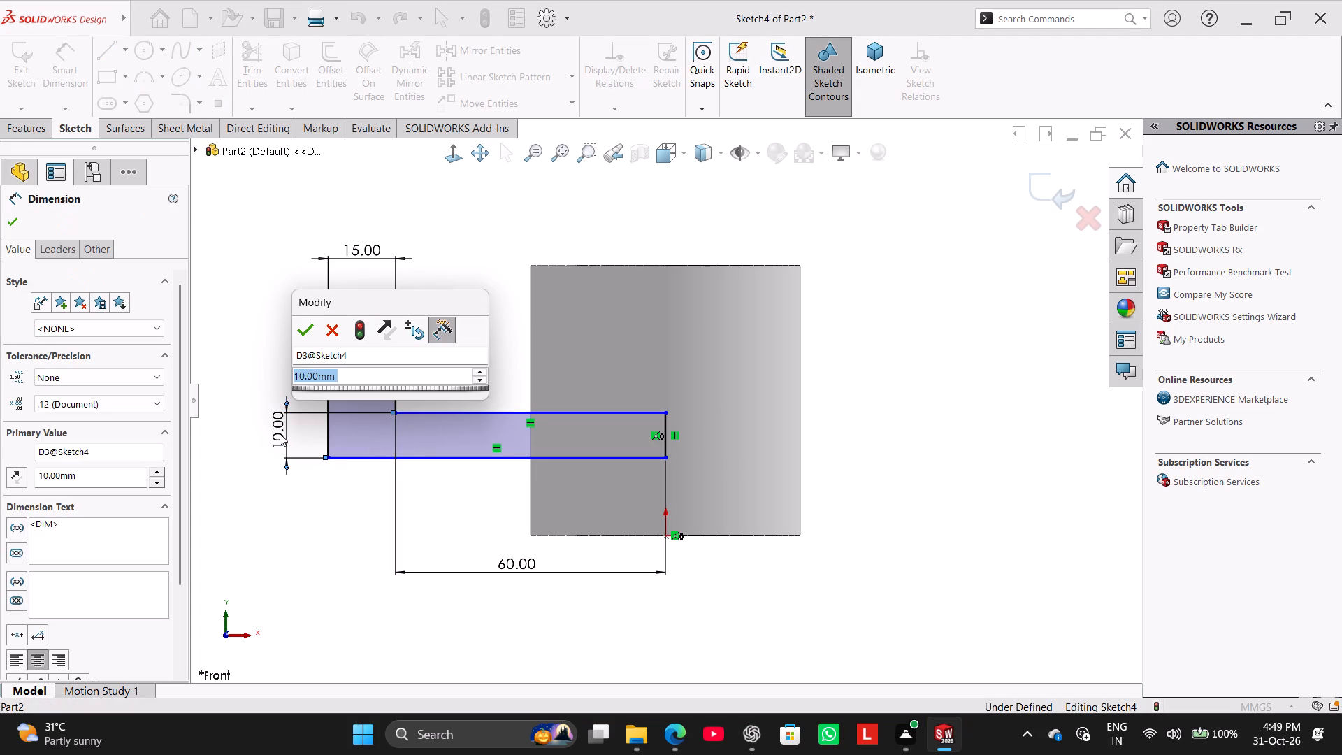
type("15")
key("Return")
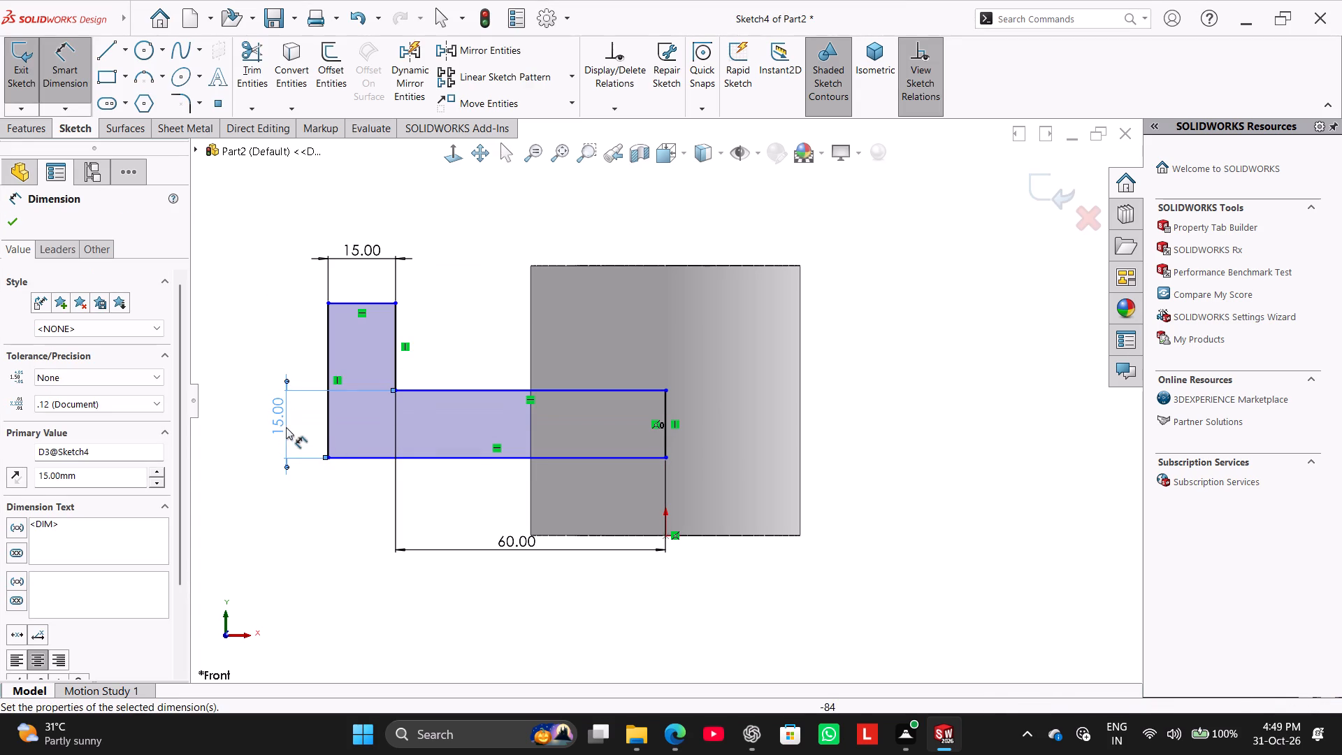
Dimension the distance from the arm's lower edge to the cylinder's top edge to 45 mm.
left_click(451, 459)
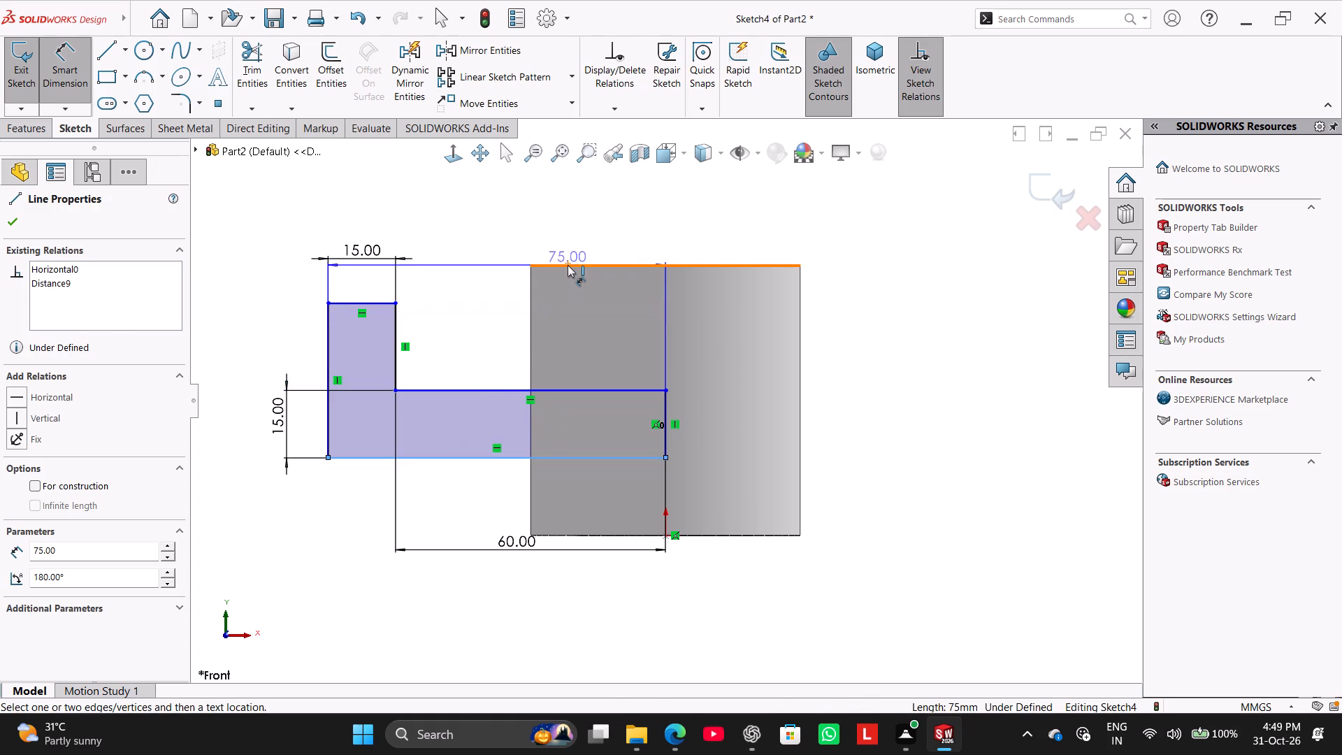
left_click(568, 265)
left_click(470, 319)
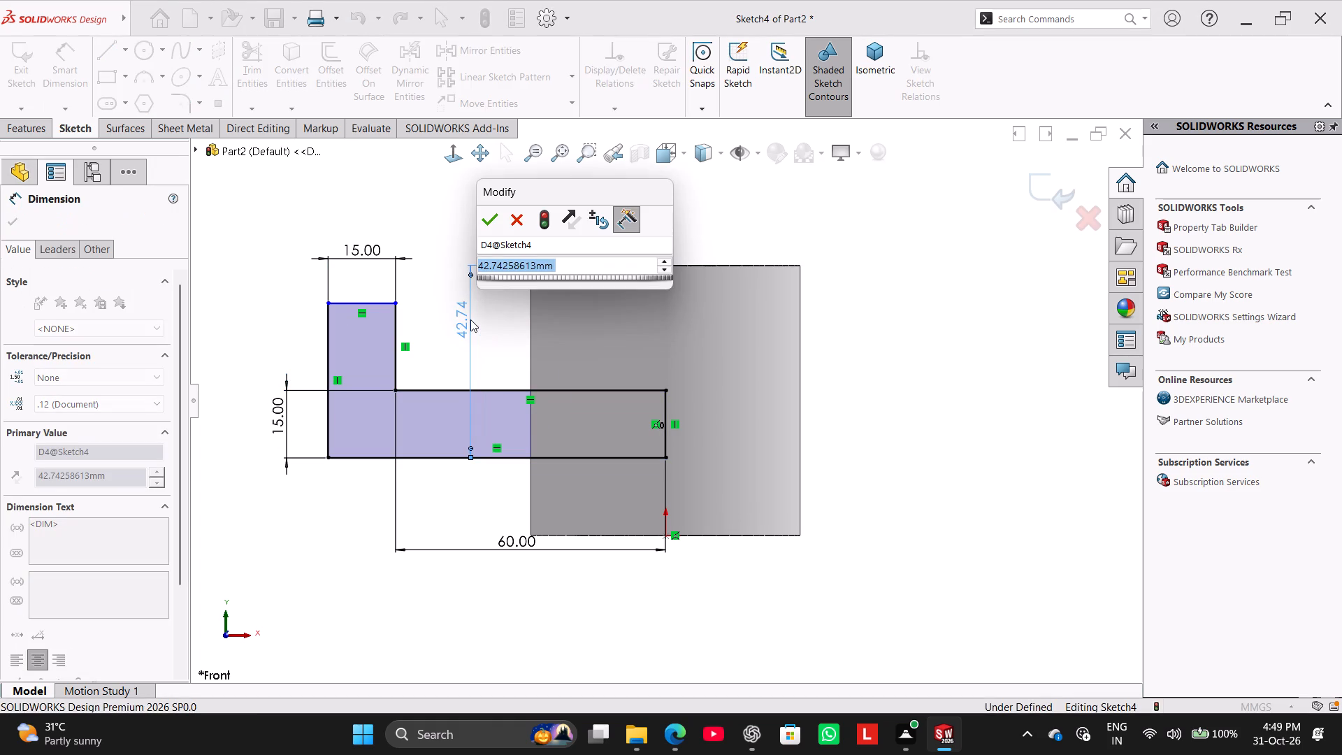
type("45")
key("Return")
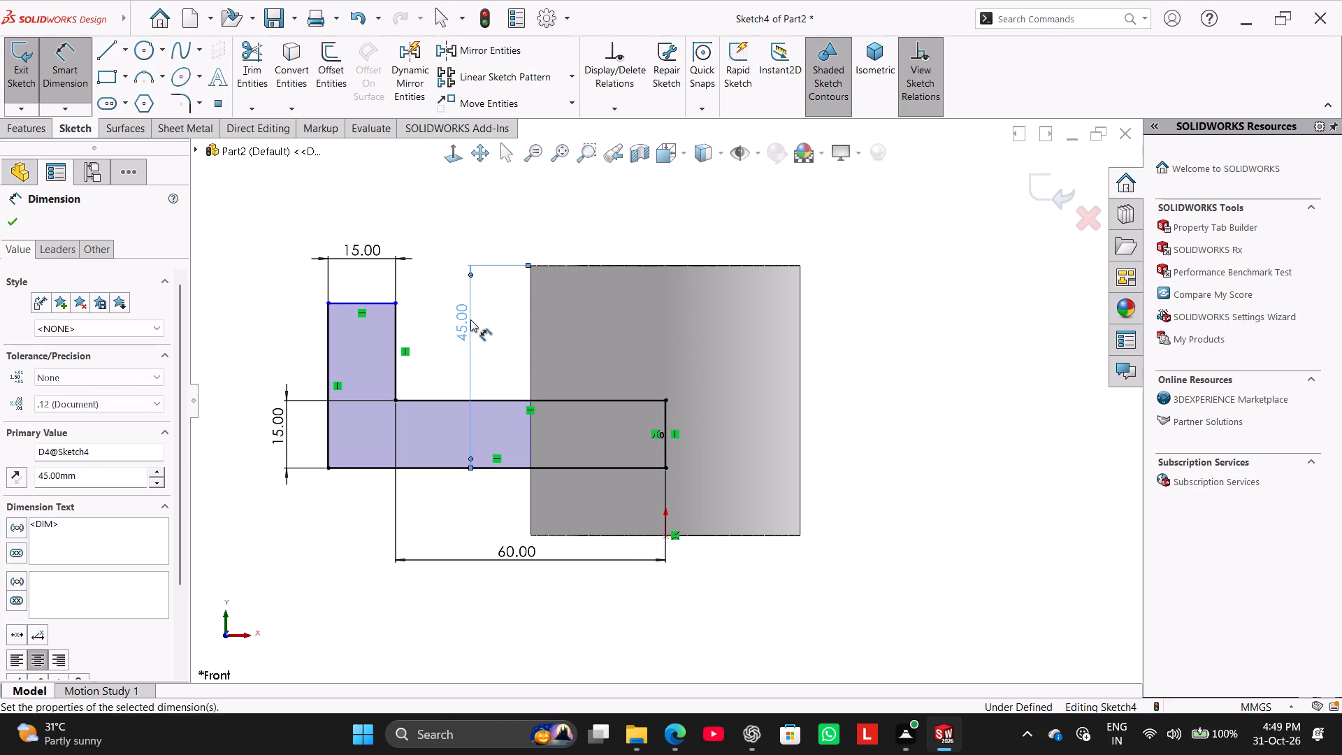
right_click(510, 215)
left_click(555, 256)
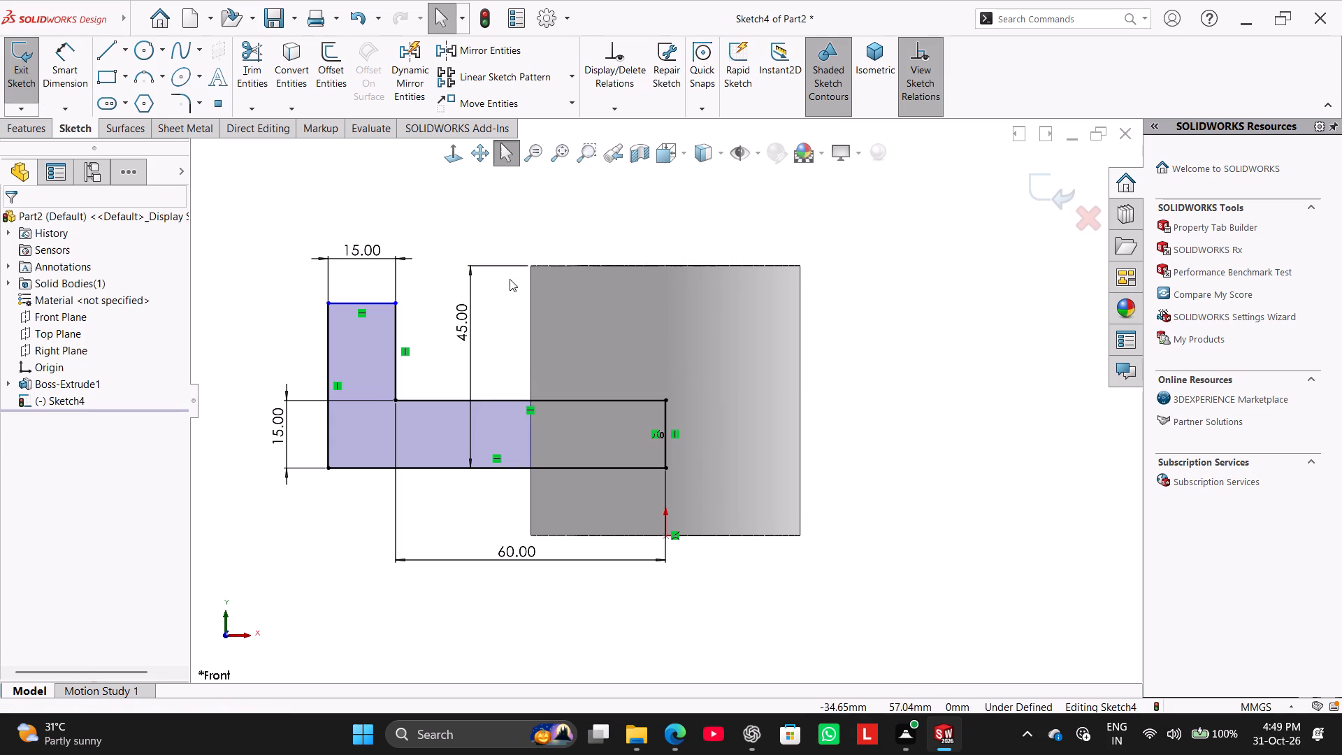
Make the upright's top edge collinear with the cylinder's top edge.
left_click(384, 303, "ctrl")
left_click(549, 264, "ctrl")
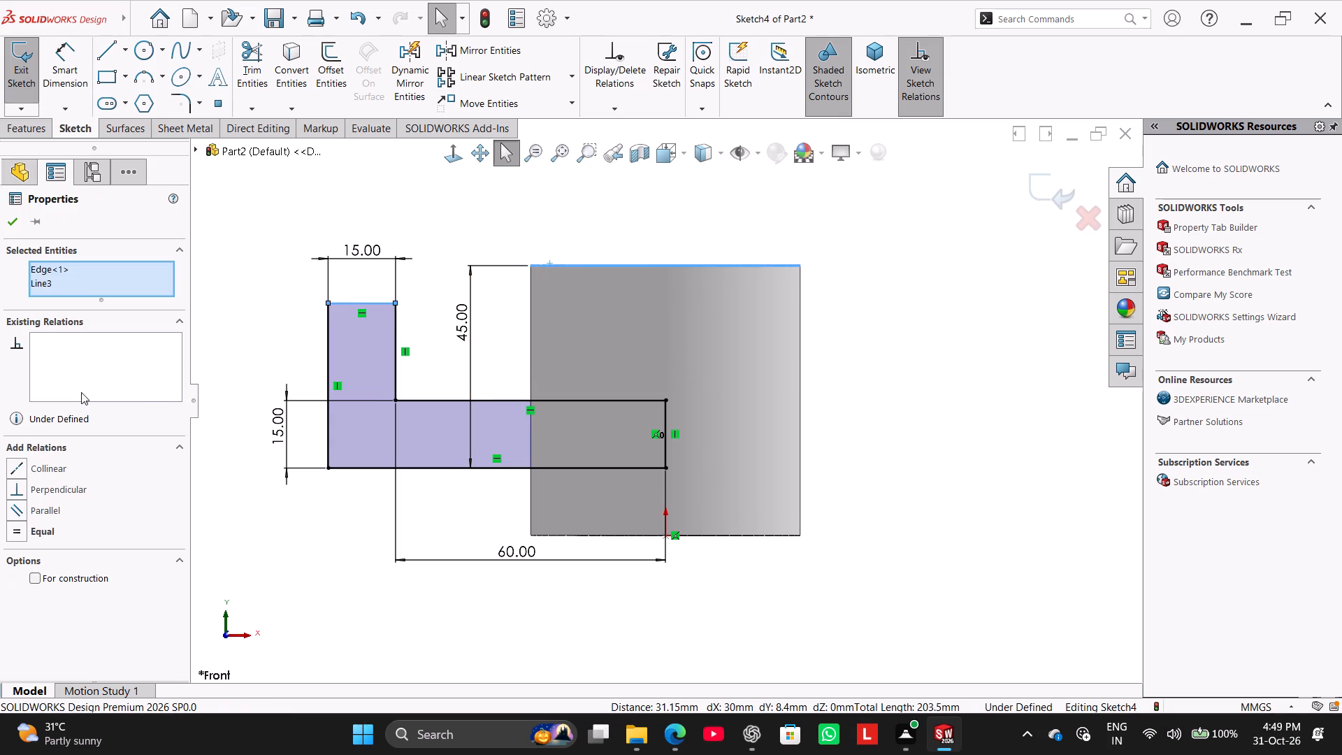
left_click(42, 473)
left_click(275, 299)
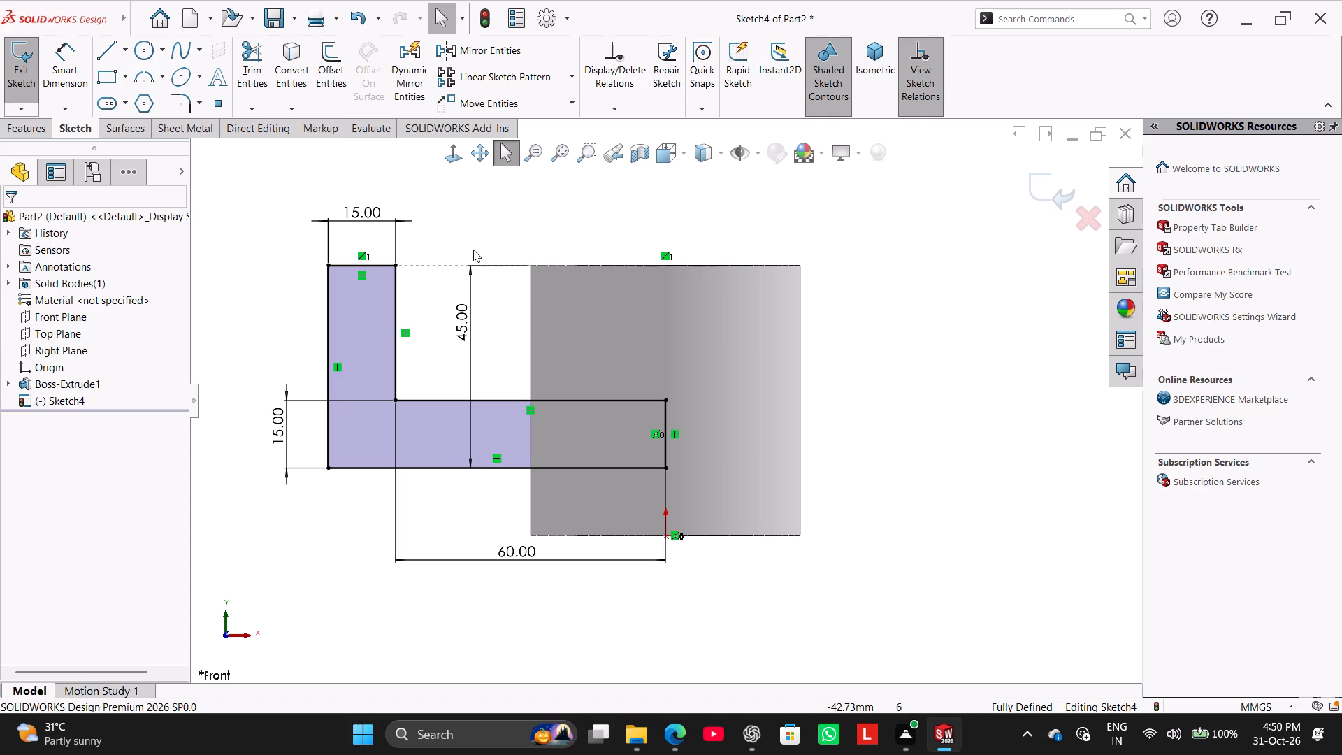
Sketch a corner rectangle opposite the L profile, from the cylinder's bottom edge about 18 mm off the origin, outward and up to the L's lower edge level.
middle_click_drag(496, 231, 505, 341)
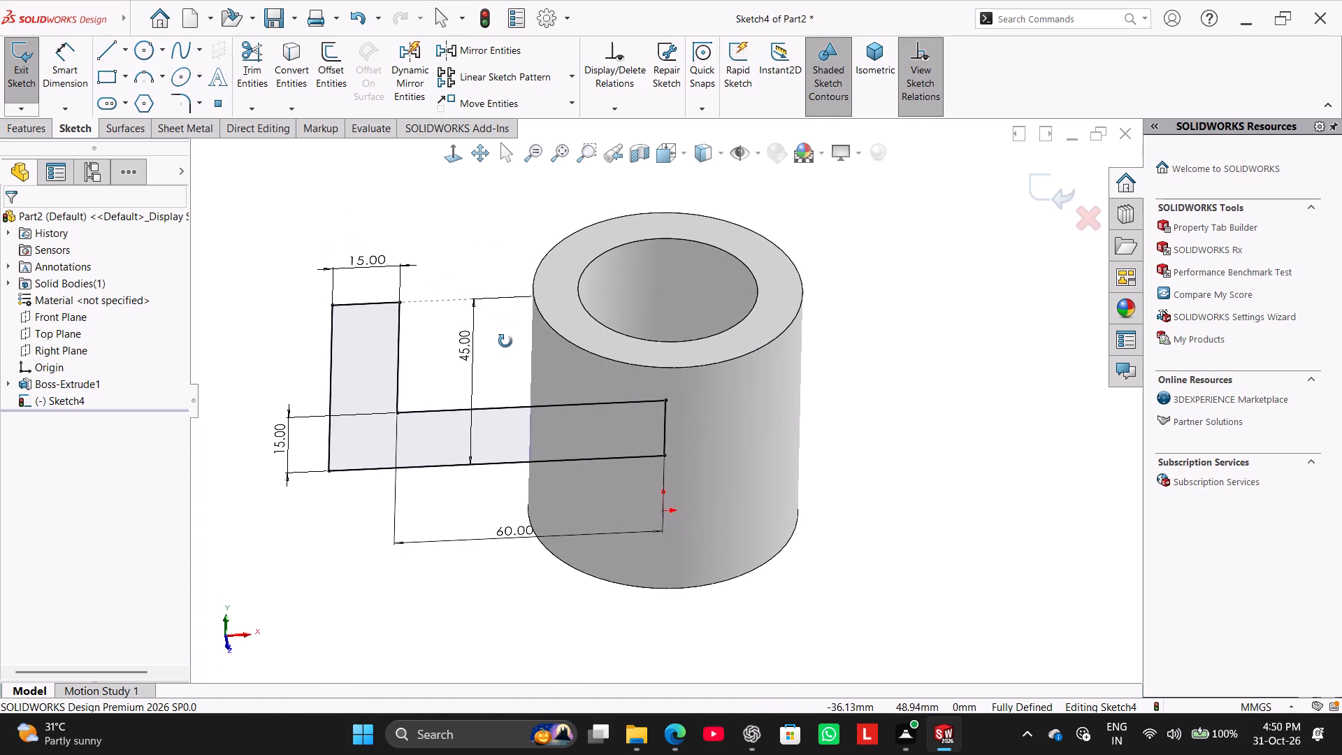
middle_click_drag(505, 341, 505, 343)
left_click(452, 154)
scroll(1119, 468, "up", 2)
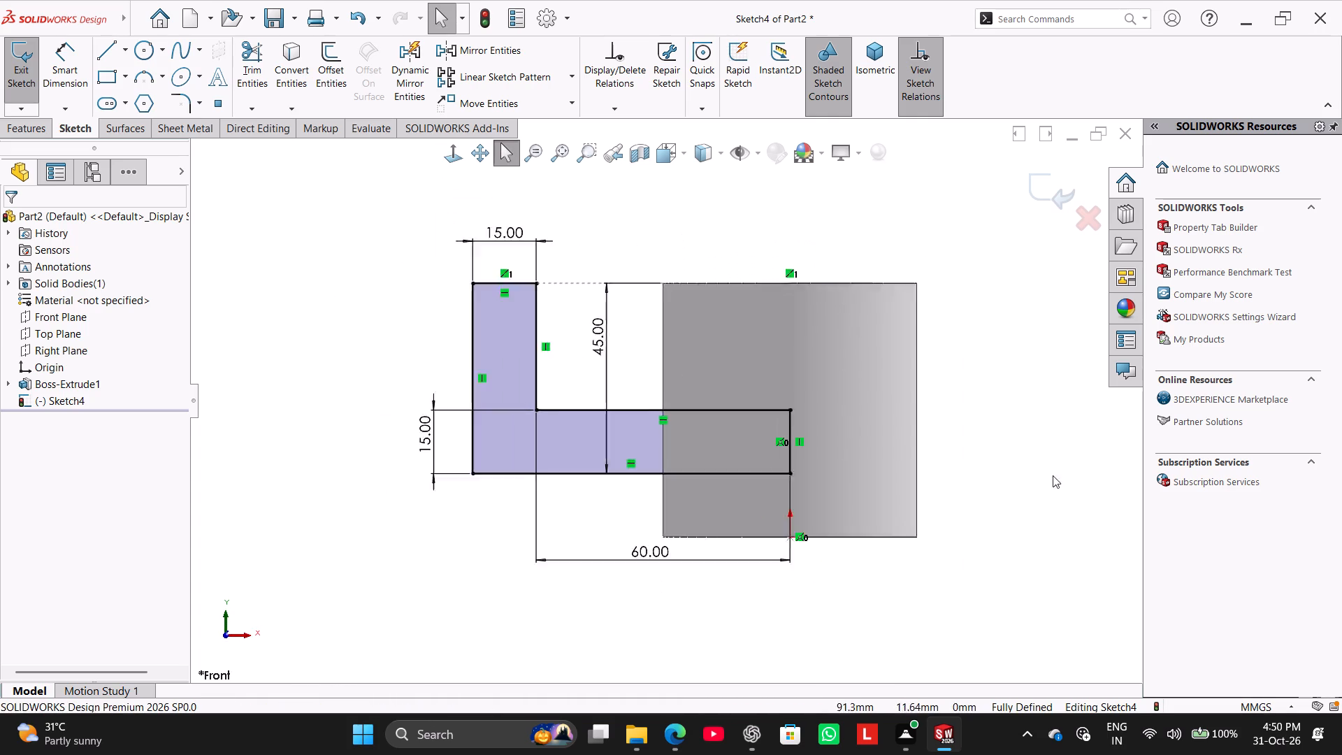
scroll(1053, 475, "up", 1)
scroll(935, 470, "down", 2)
left_click(100, 73)
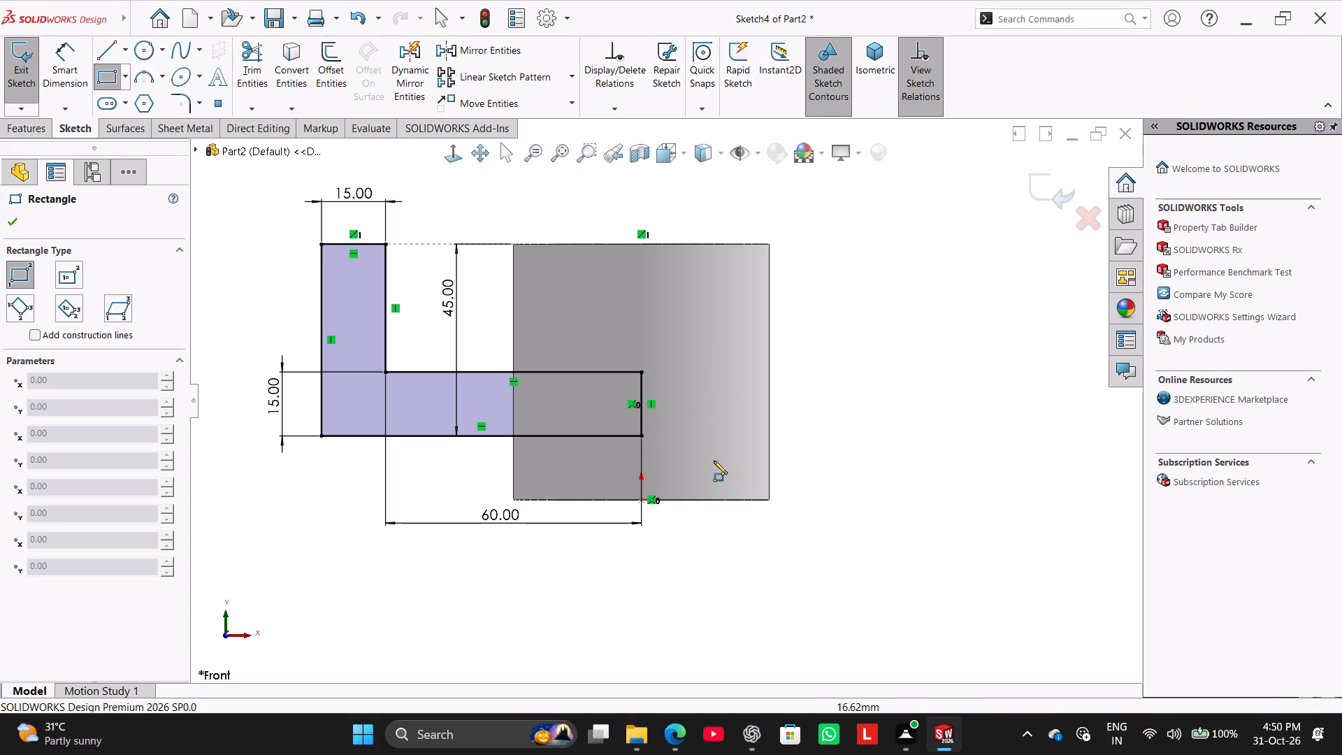
left_click(717, 501)
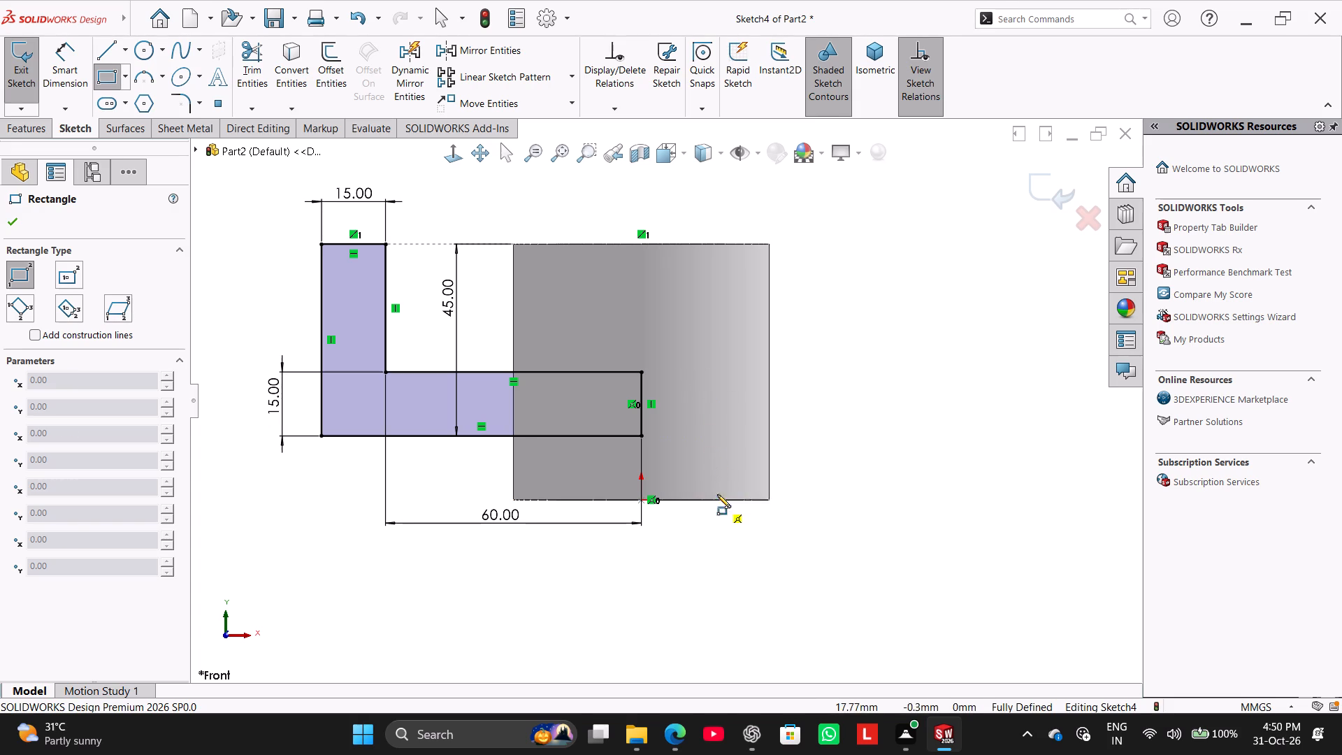
left_click(1014, 436)
right_click(971, 372)
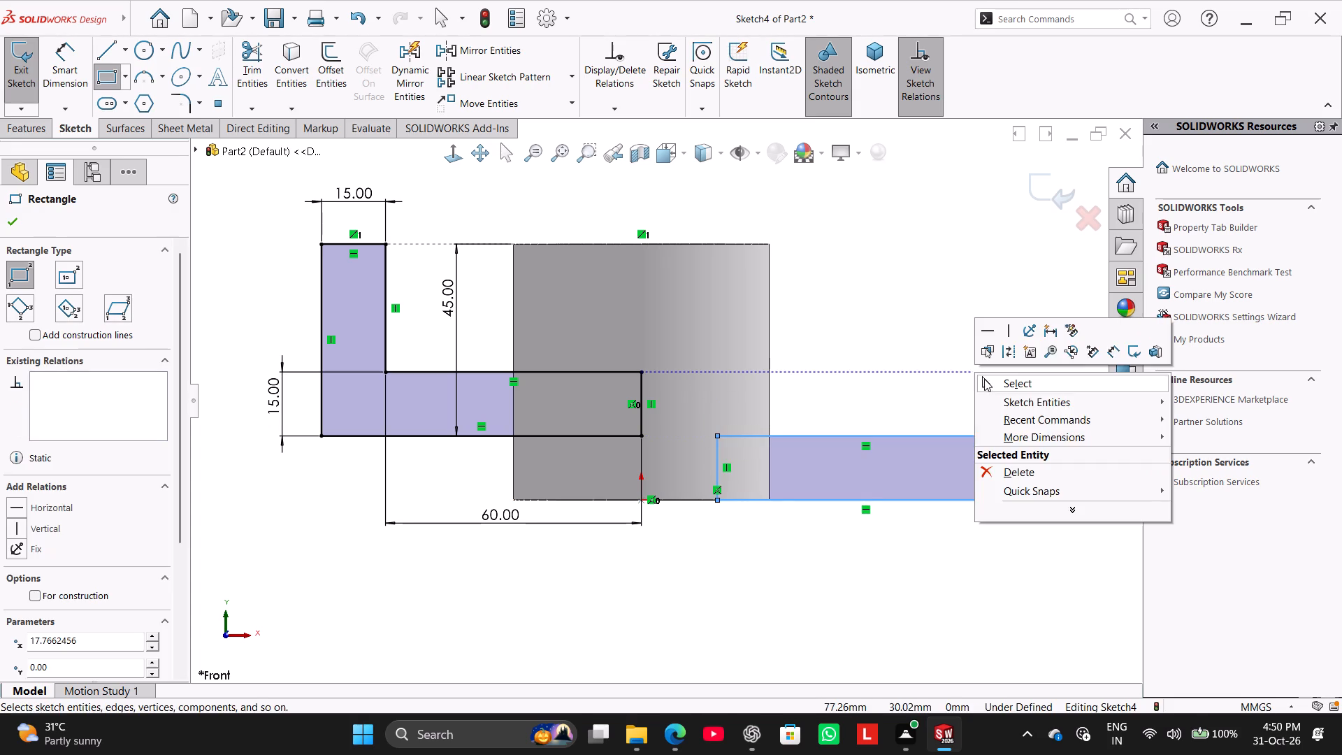
left_click(996, 388)
Dimension the new rectangle beside the cylinder.
left_click(71, 86)
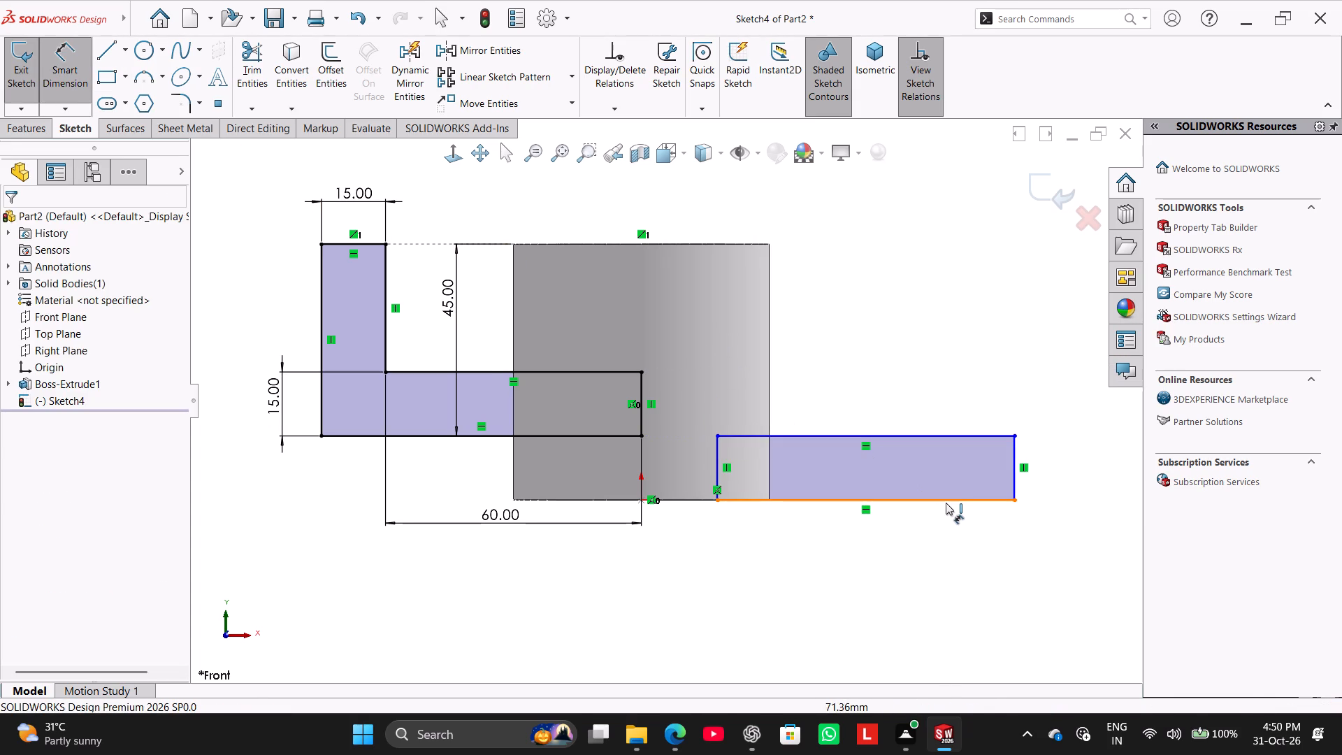
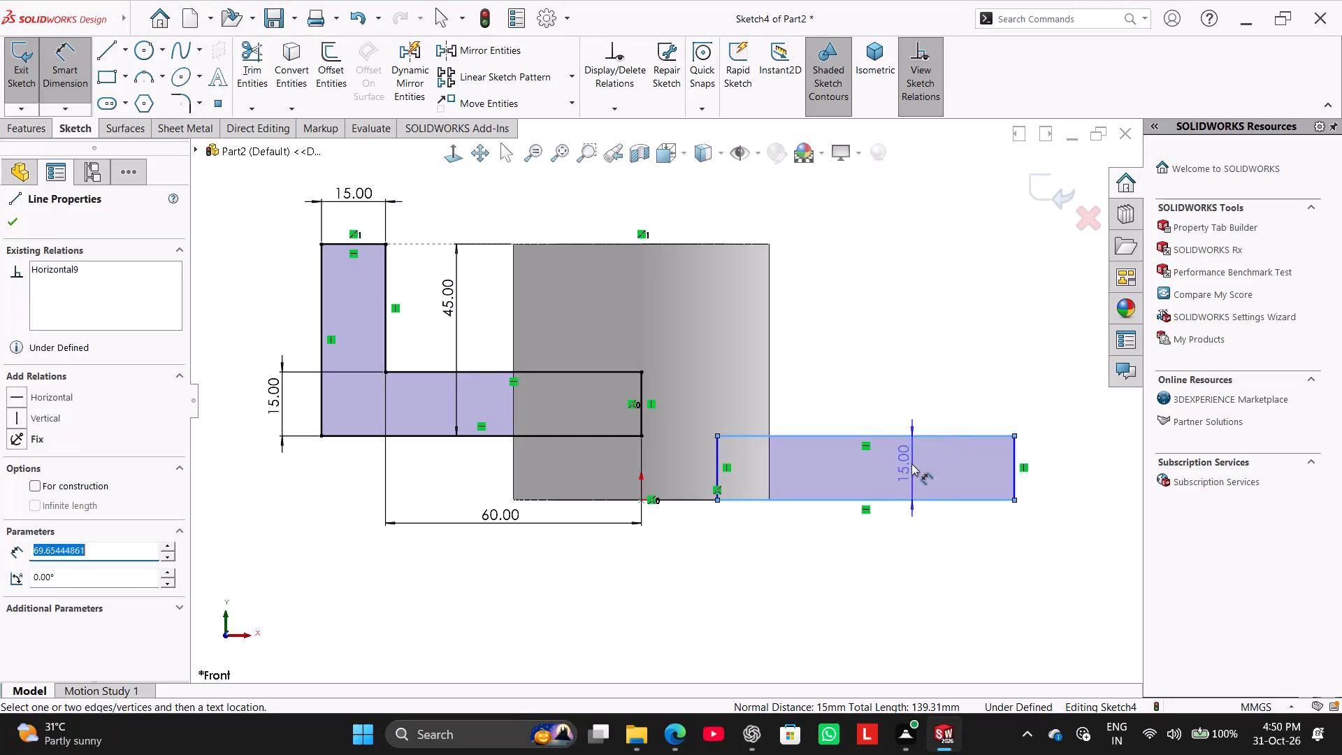
Place the height dimension of the rectangle opposite the L profile, inside the rectangle.
left_click(903, 463)
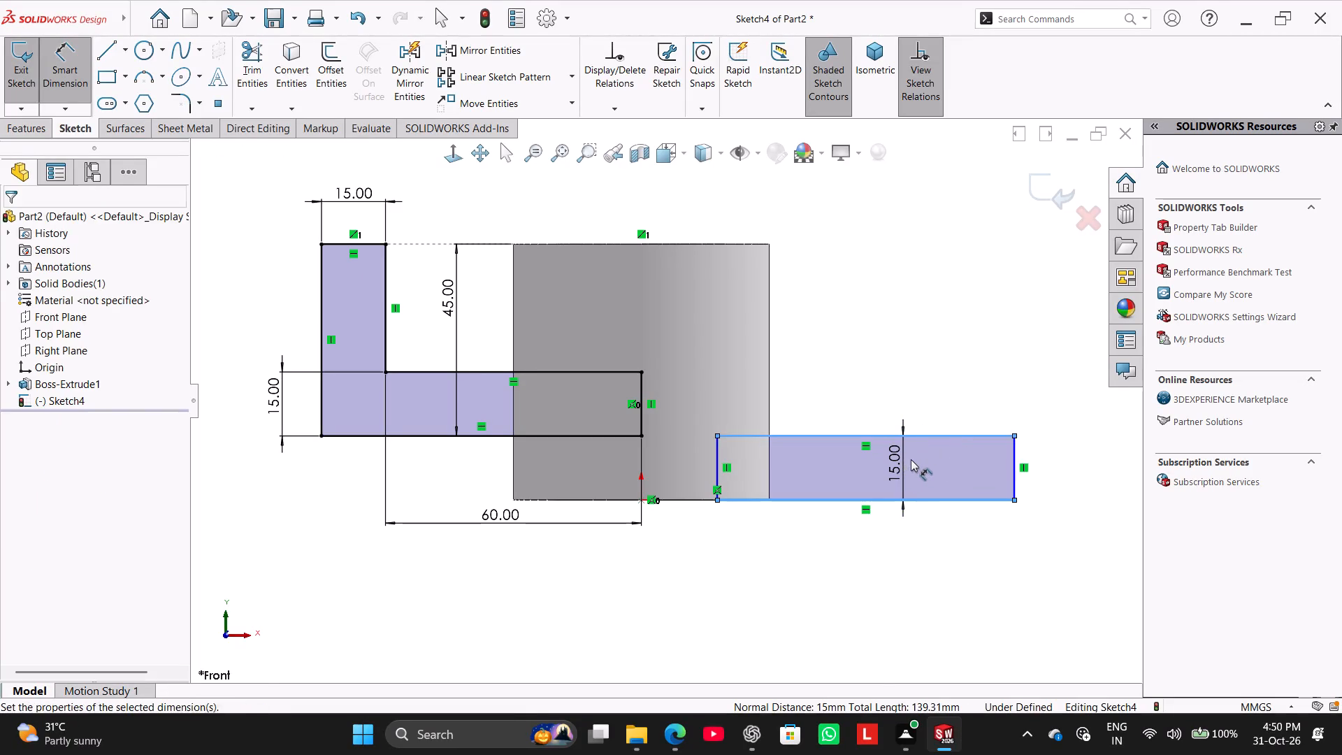
left_click(926, 362)
right_click(888, 323)
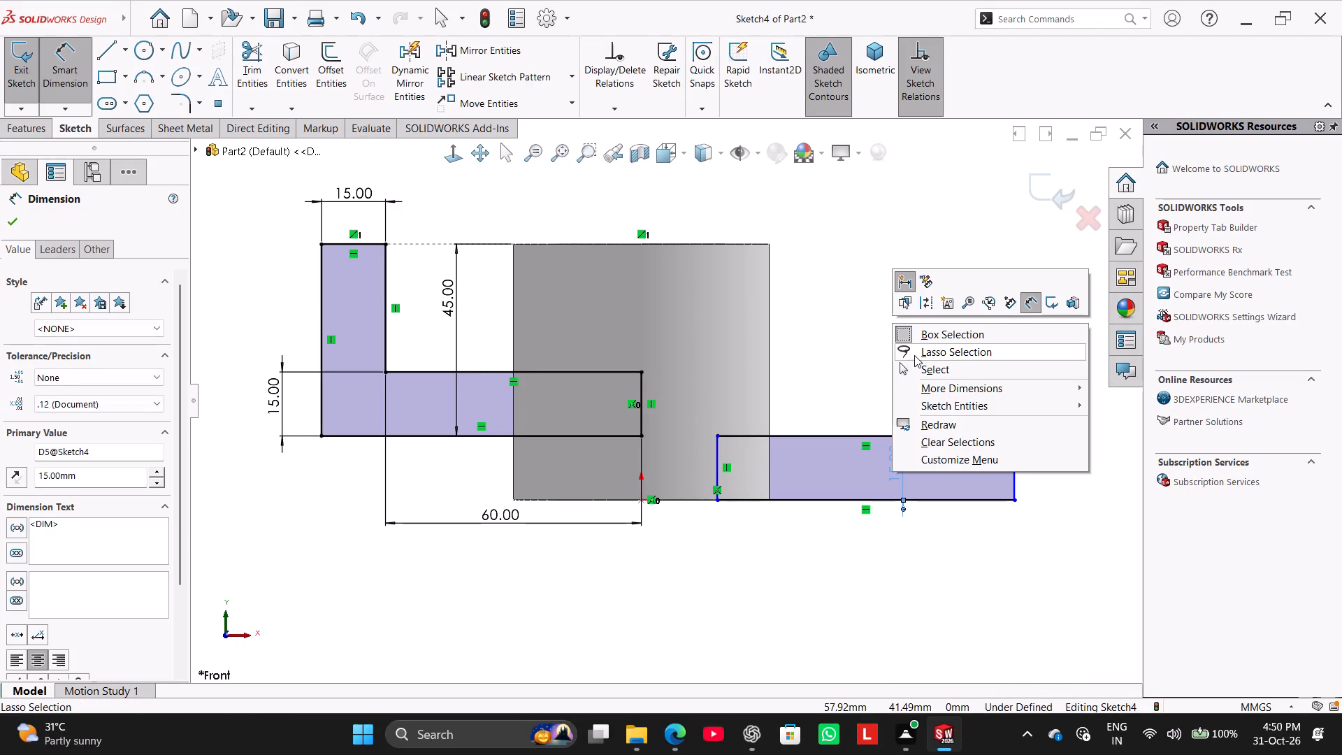
left_click(924, 373)
Dimension the distance from the origin to the rectangle's outer vertical edge as 75+23, giving 98 mm.
left_click(62, 82)
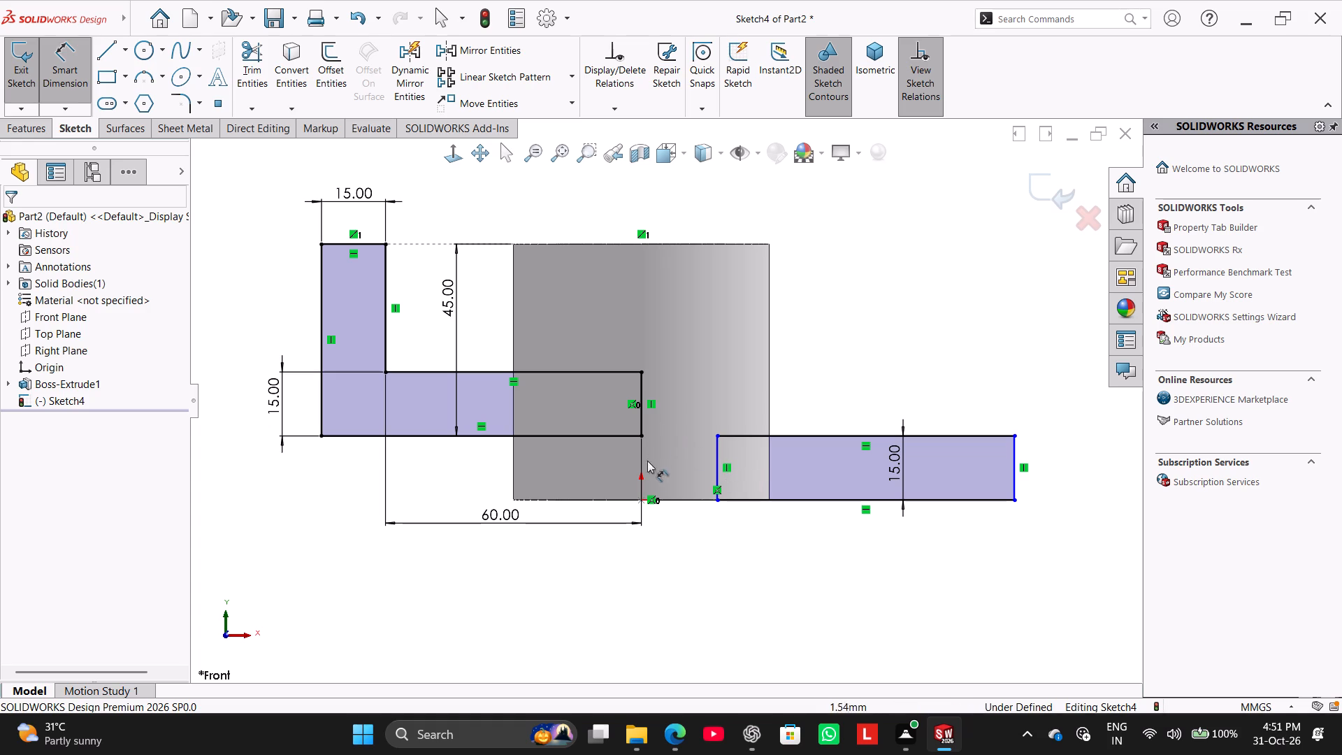
left_click(639, 500)
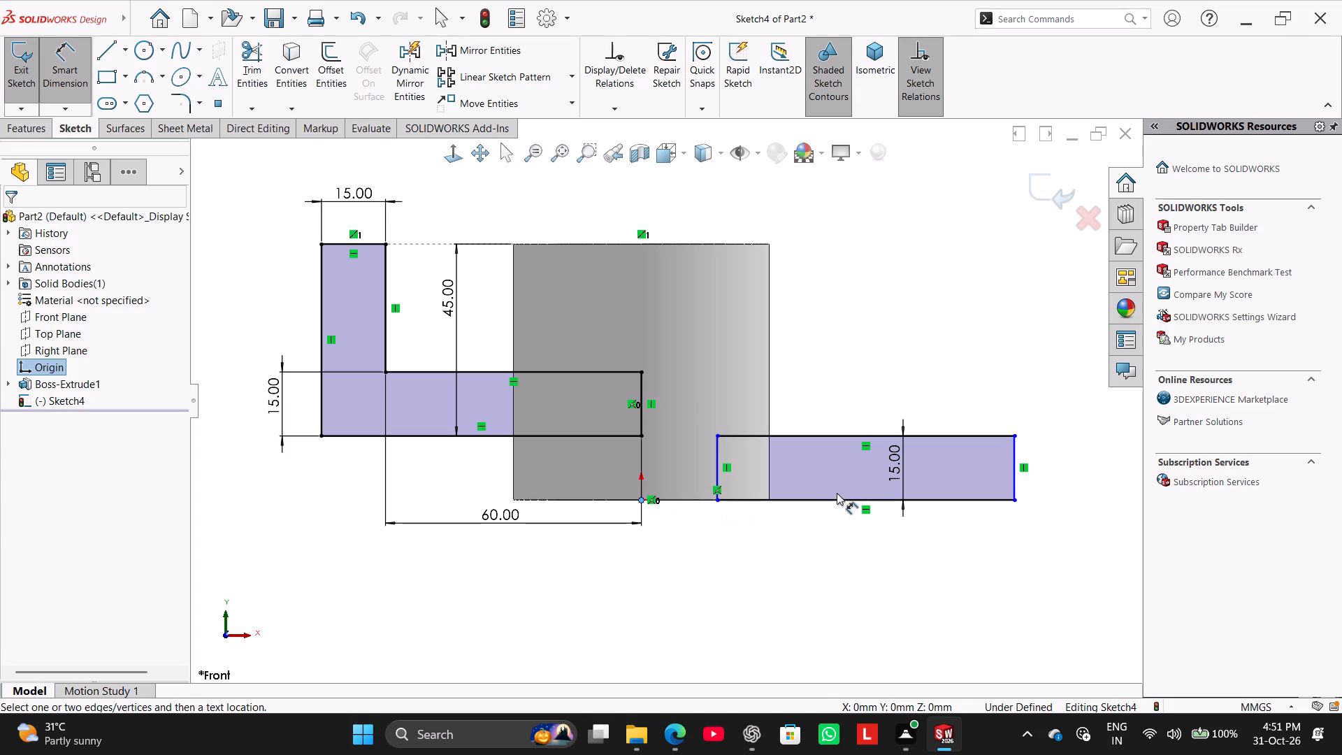
left_click(1013, 480)
left_click(898, 555)
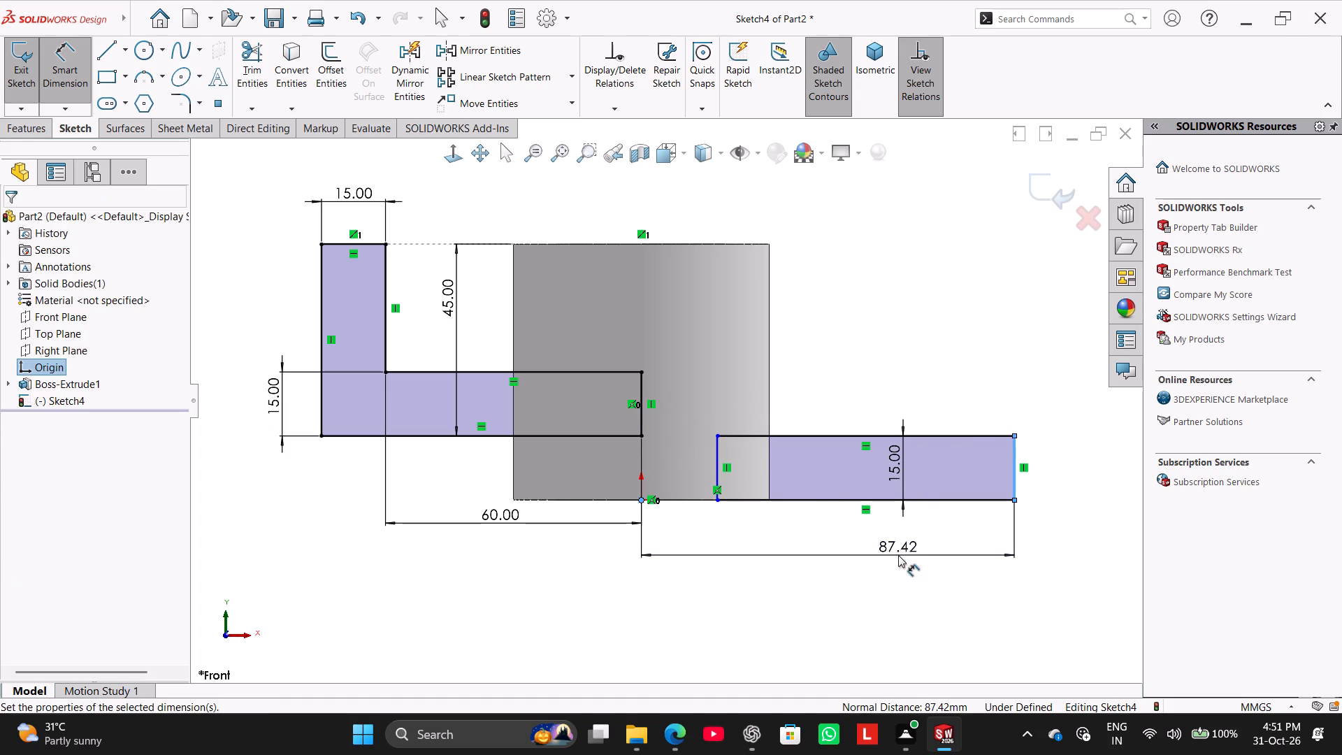
type("75+23")
key("Return")
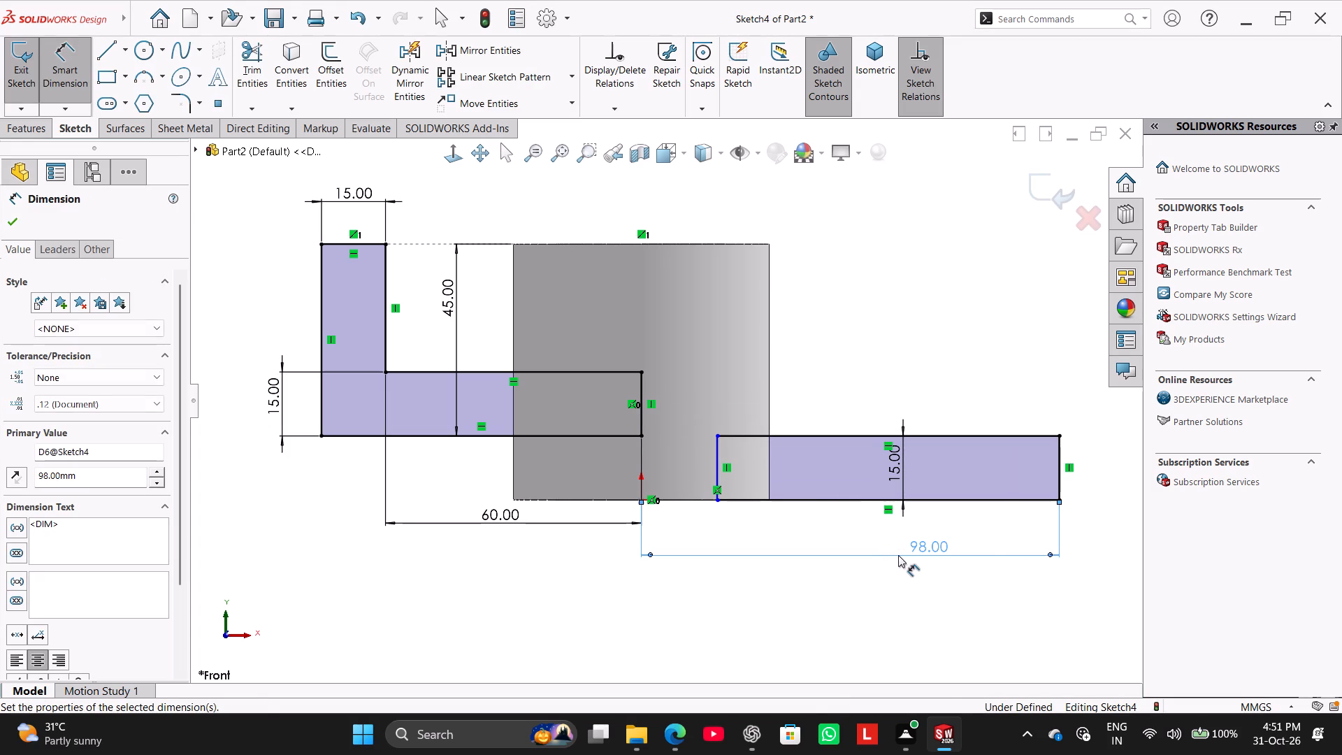
right_click(938, 317)
left_click(966, 368)
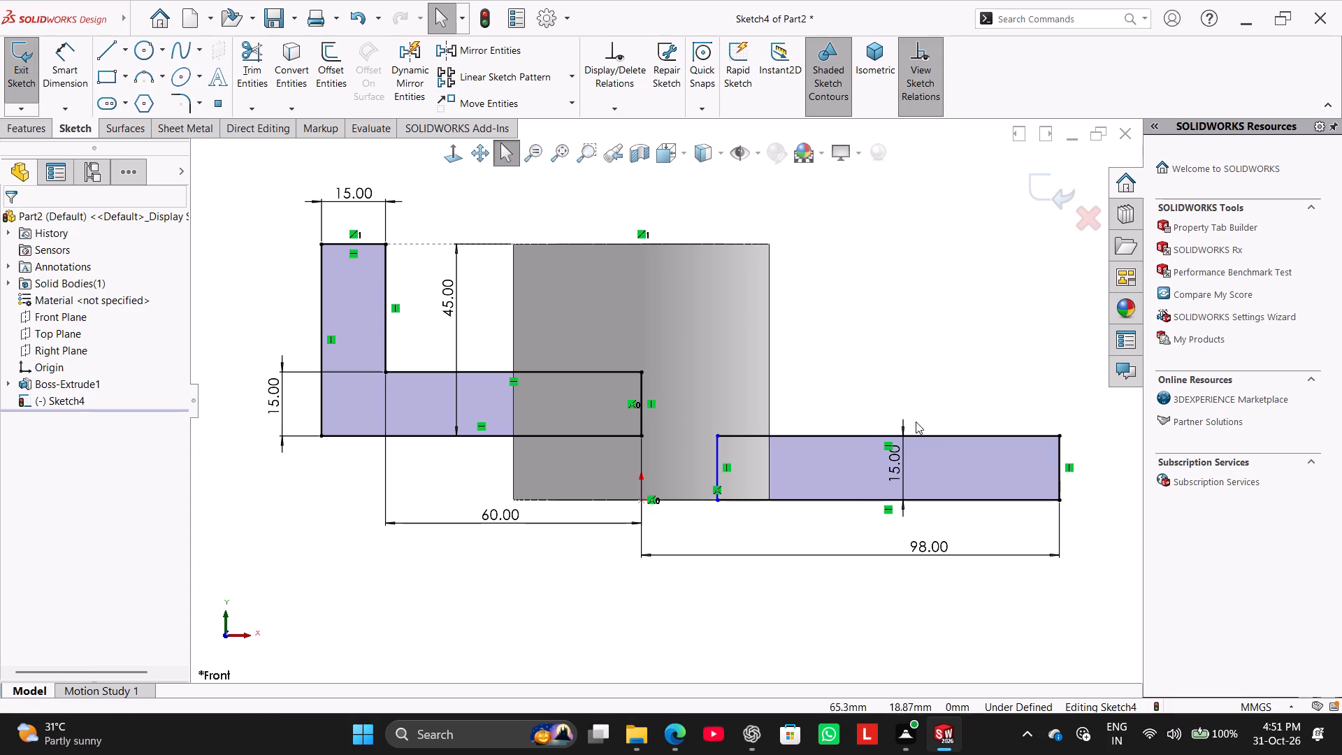
Make the rectangle's inner vertical edge coincident with the origin.
left_click_drag(716, 454, 642, 427)
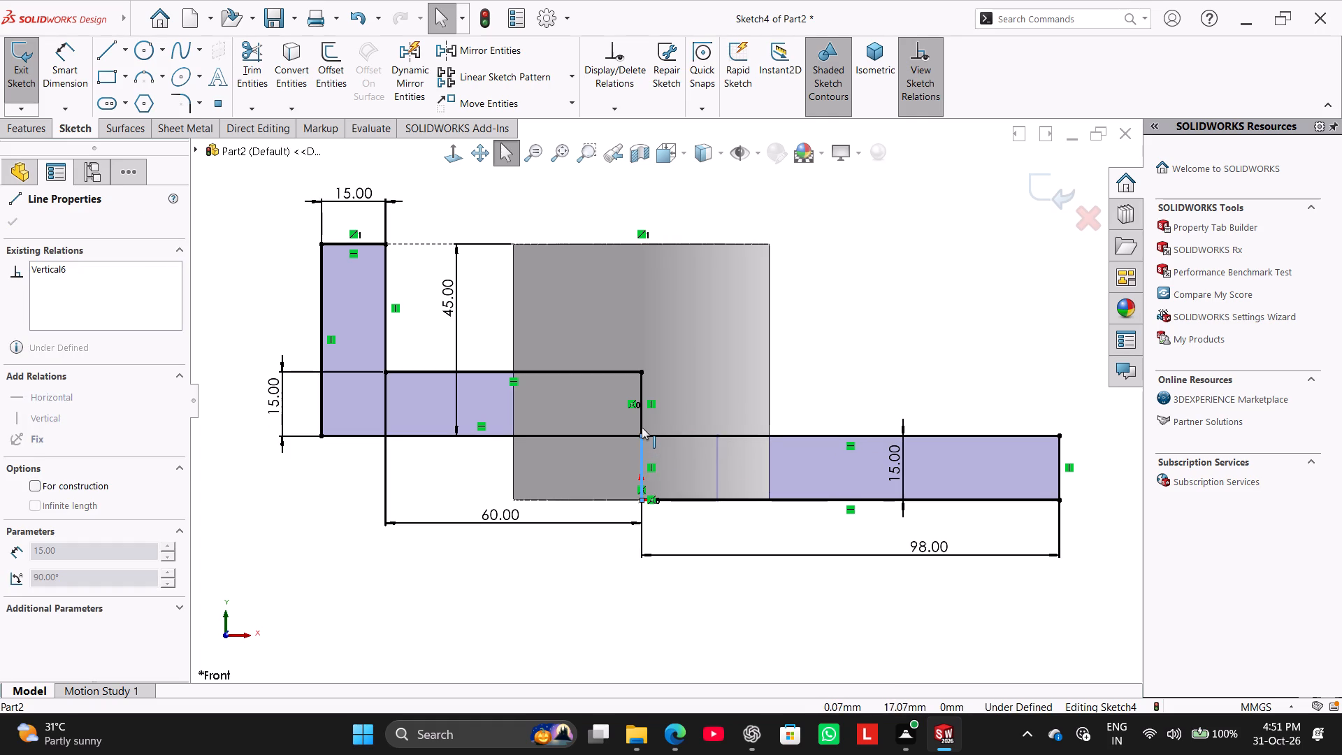
left_click_drag(642, 427, 704, 418)
left_click(693, 609)
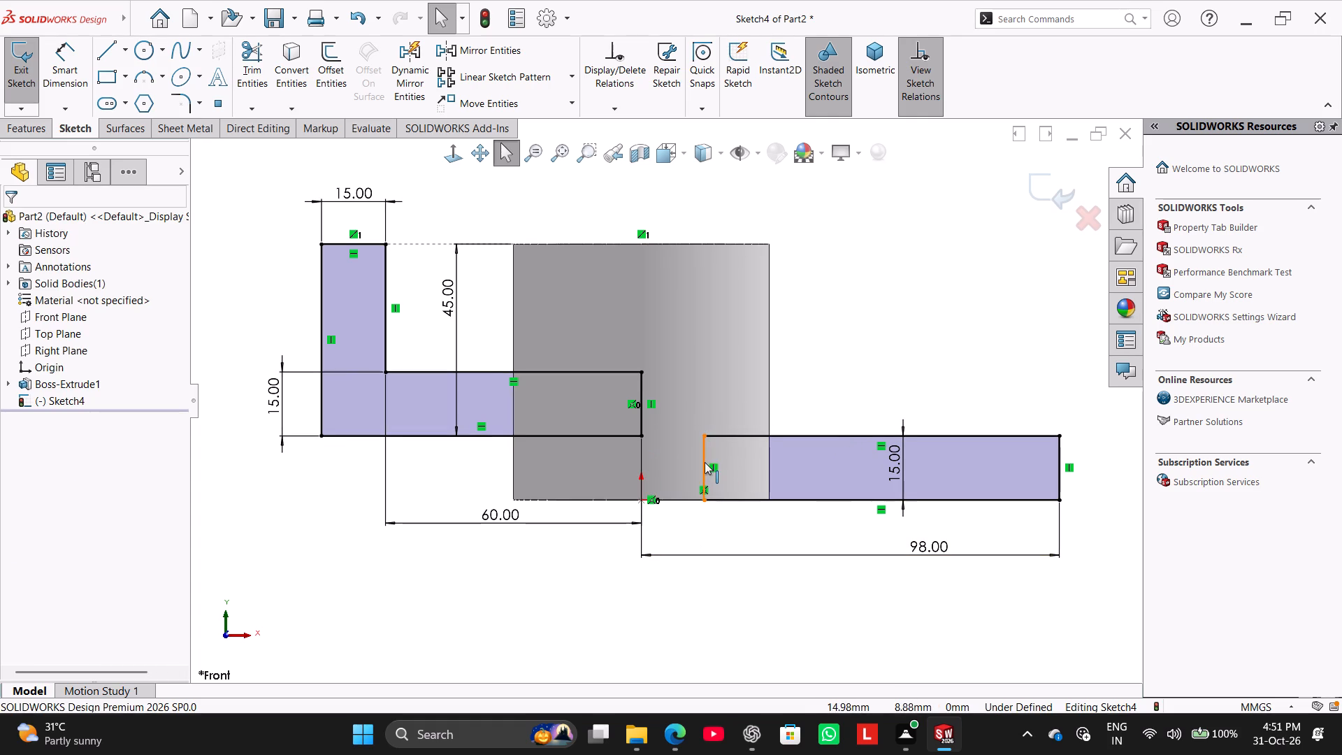
left_click(705, 462, "ctrl")
left_click(643, 498, "ctrl")
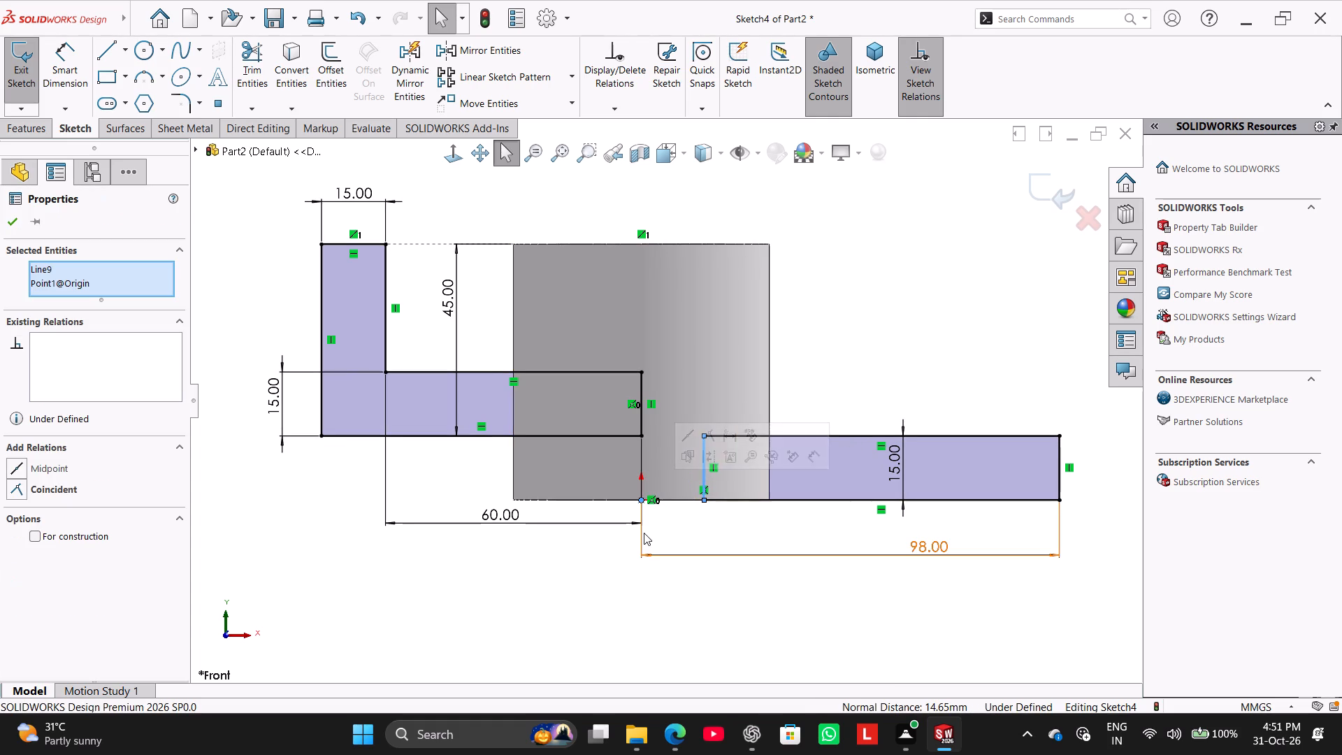
left_click(57, 483)
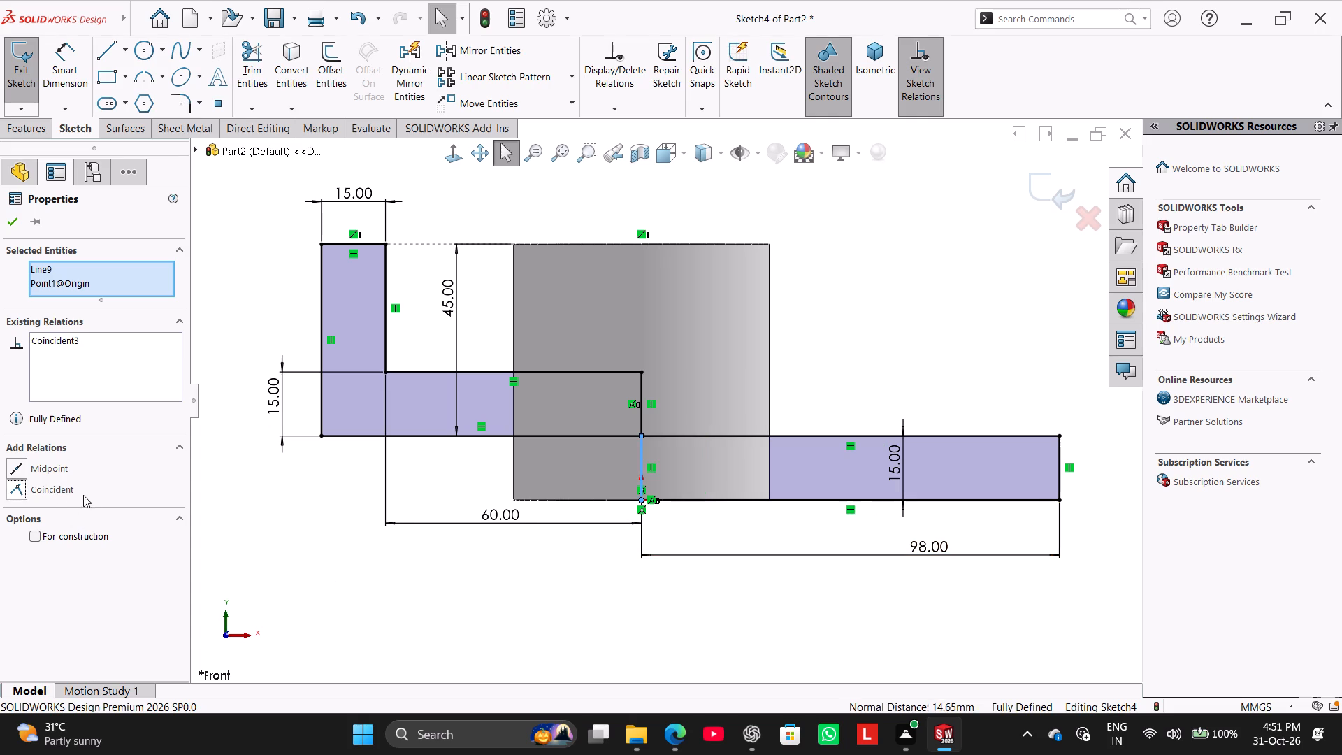
left_click(303, 630)
Exit the sketch and extrude only the L-shaped region 60 mm with a Mid Plane end condition, merged with the cylinder.
middle_click_drag(753, 375, 723, 494)
right_click_drag(517, 602, 904, 340)
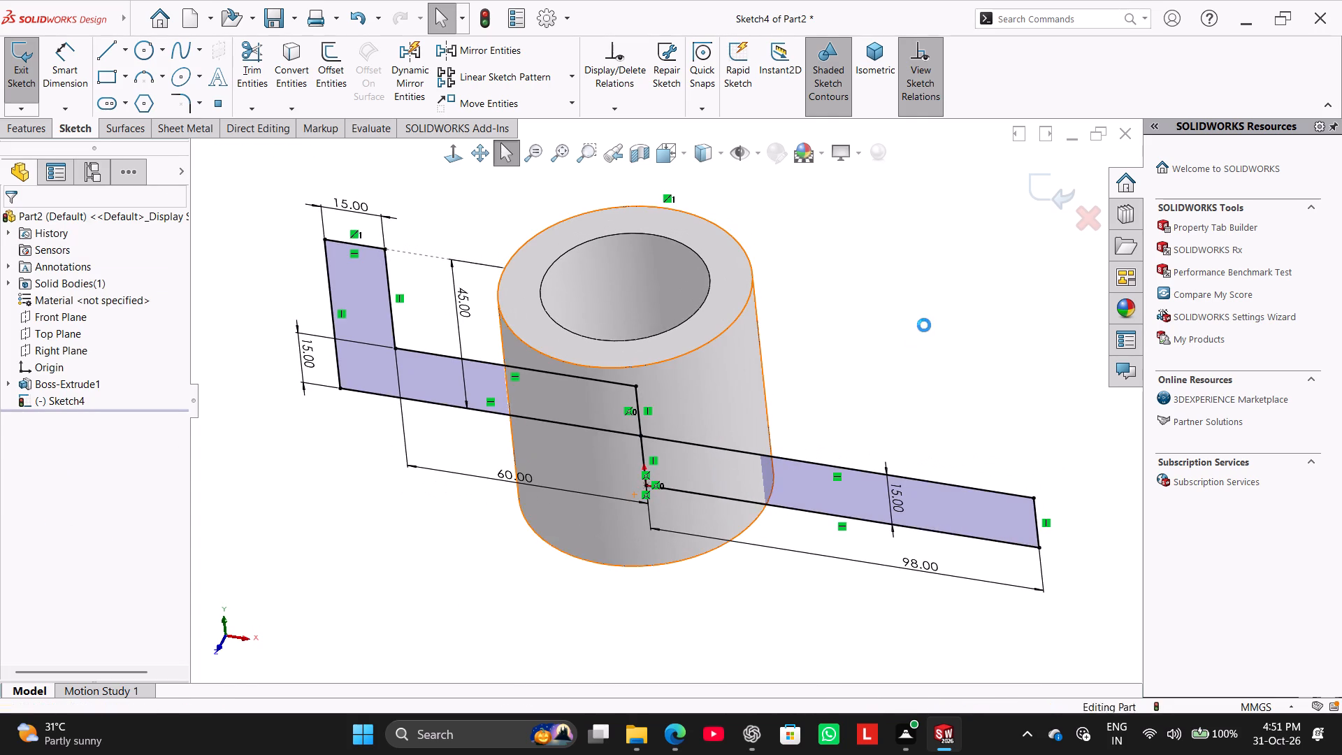
left_click(35, 124)
left_click(35, 93)
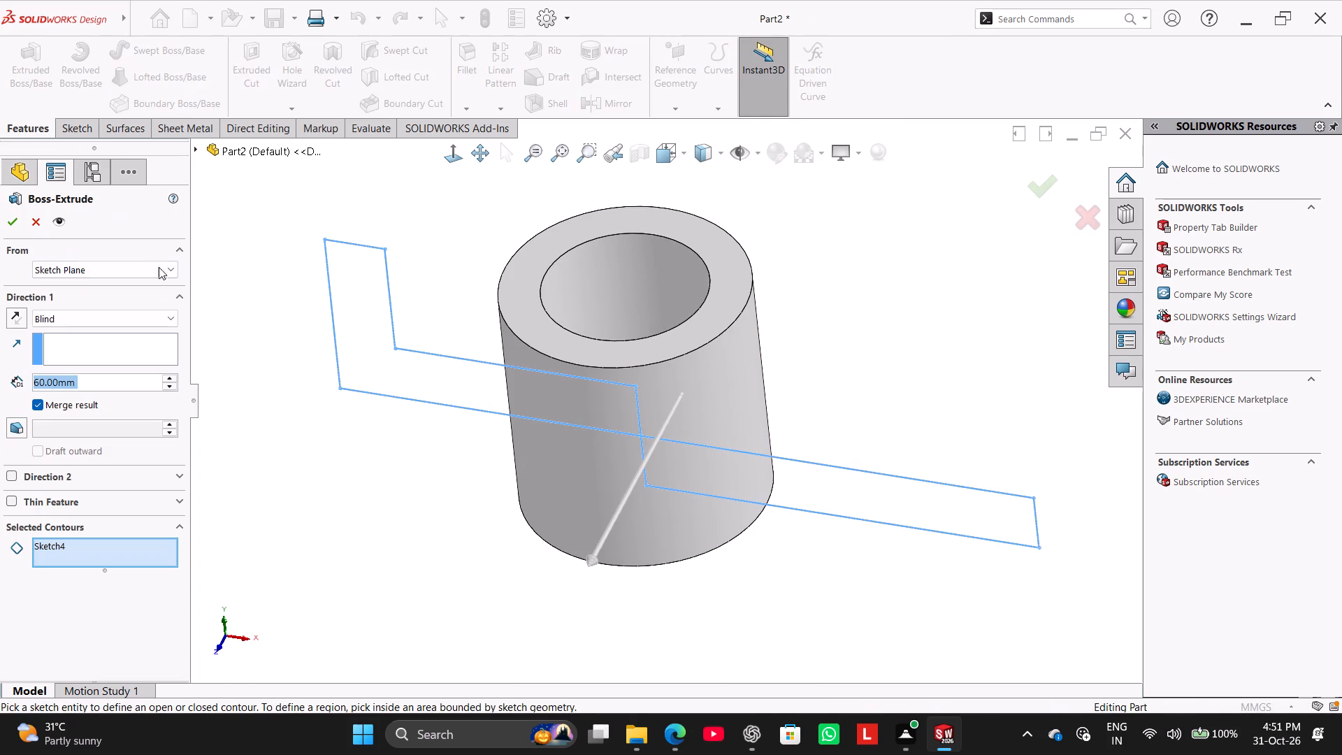
right_click(117, 554)
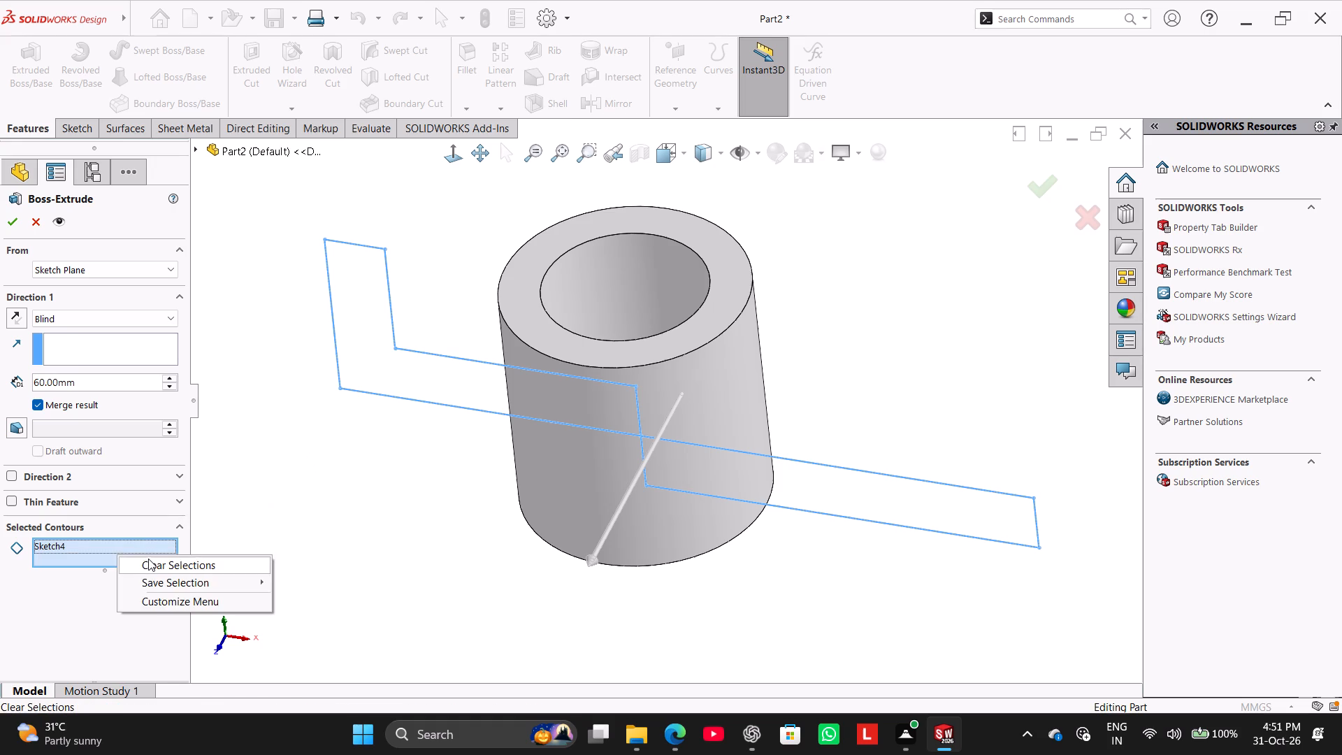
left_click(148, 559)
left_click(366, 374)
middle_click_drag(330, 526, 380, 496)
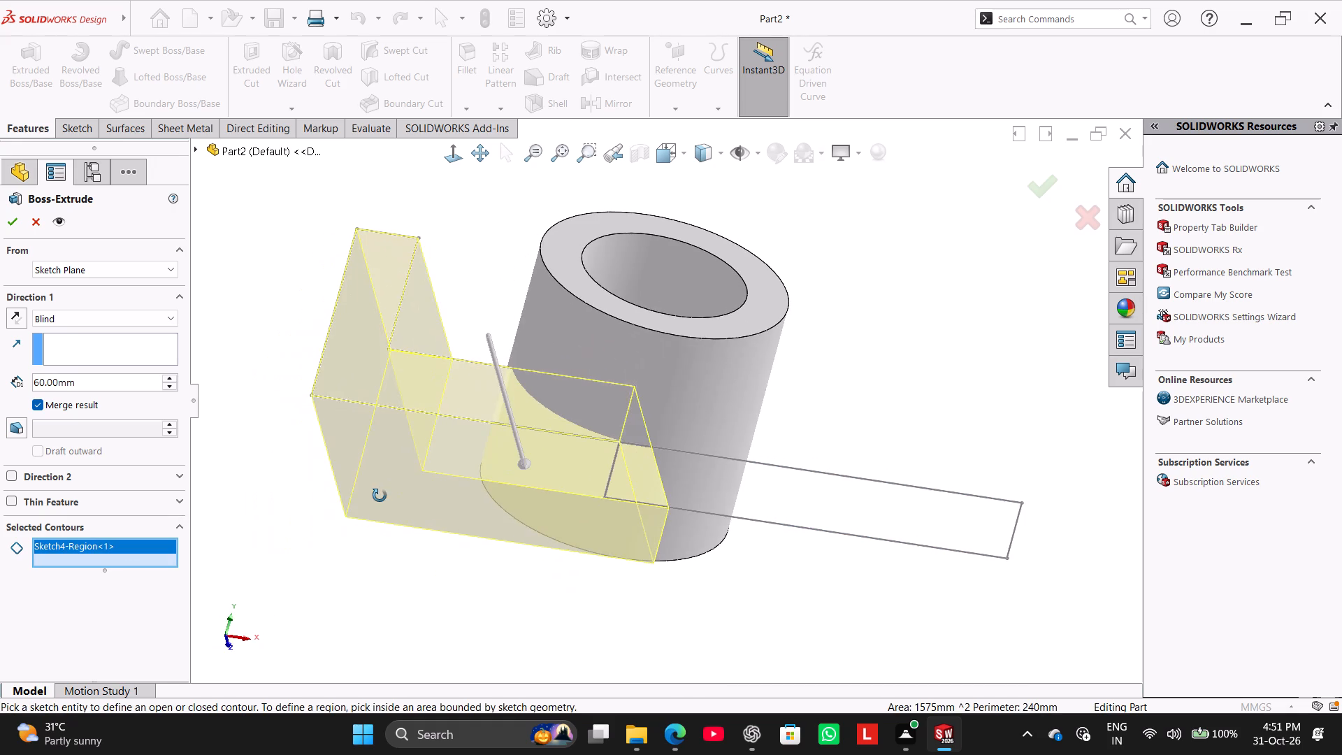
middle_click_drag(380, 496, 366, 526)
left_click(96, 317)
left_click(110, 409)
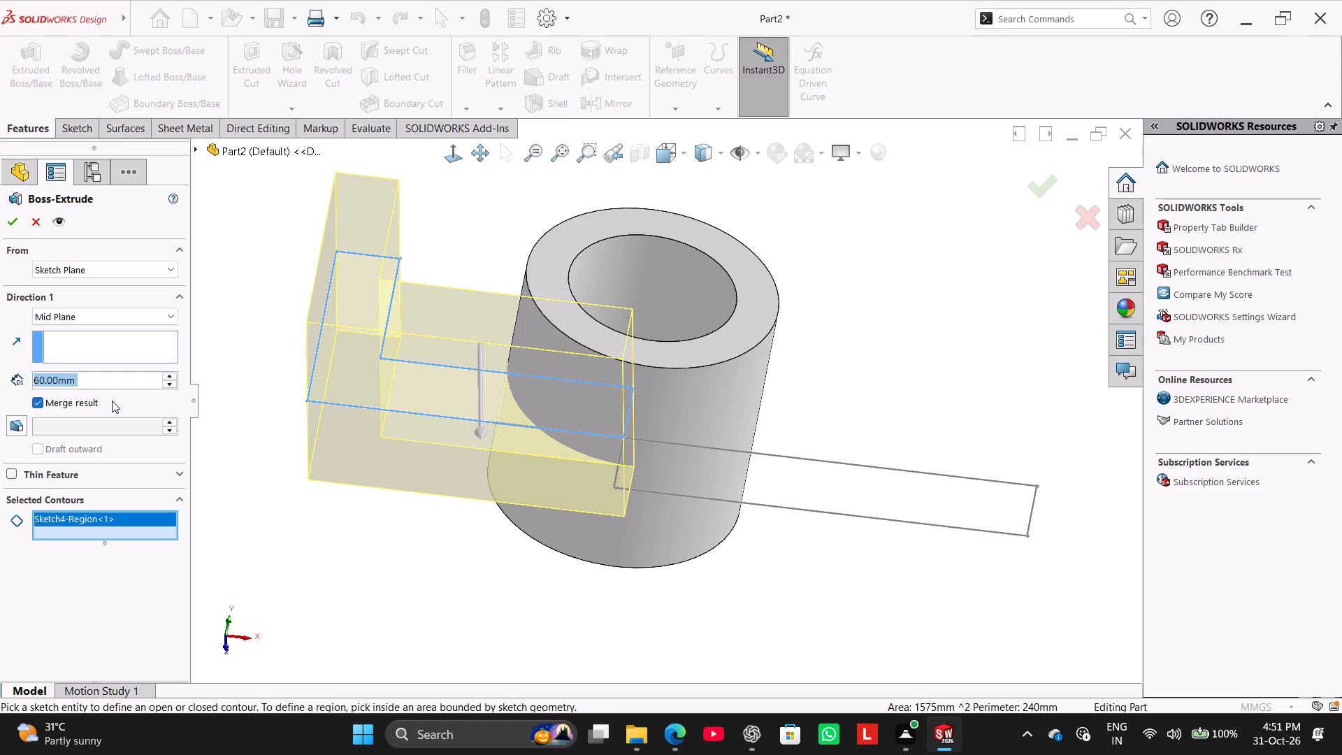
middle_click_drag(261, 480, 253, 552)
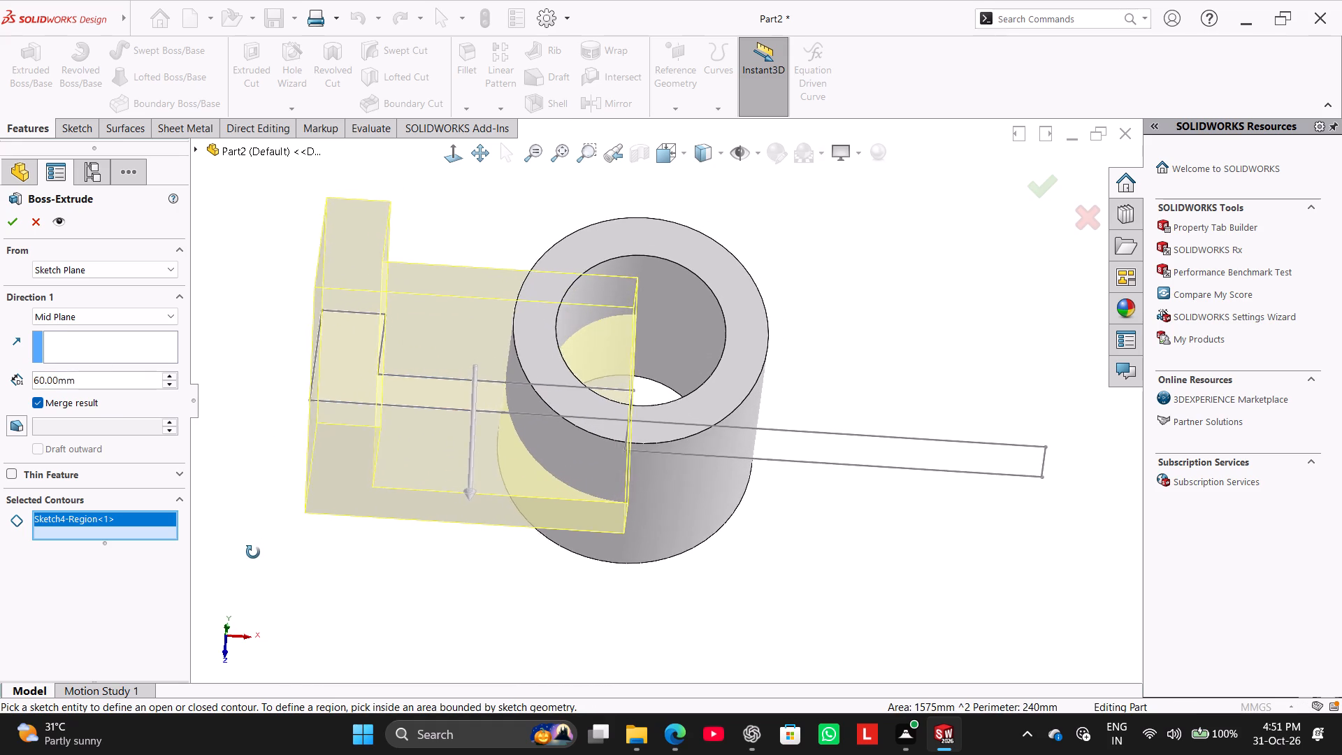
middle_click_drag(253, 552, 240, 561)
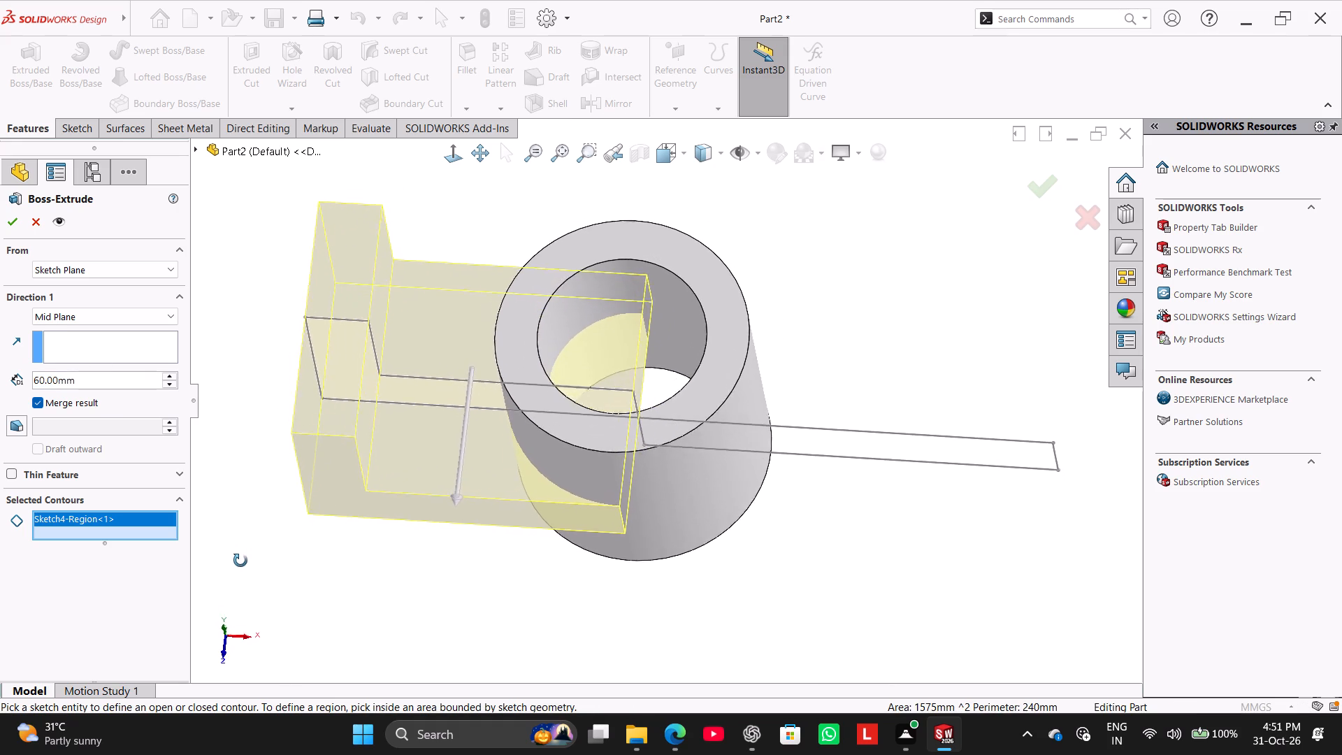
middle_click_drag(240, 561, 257, 538)
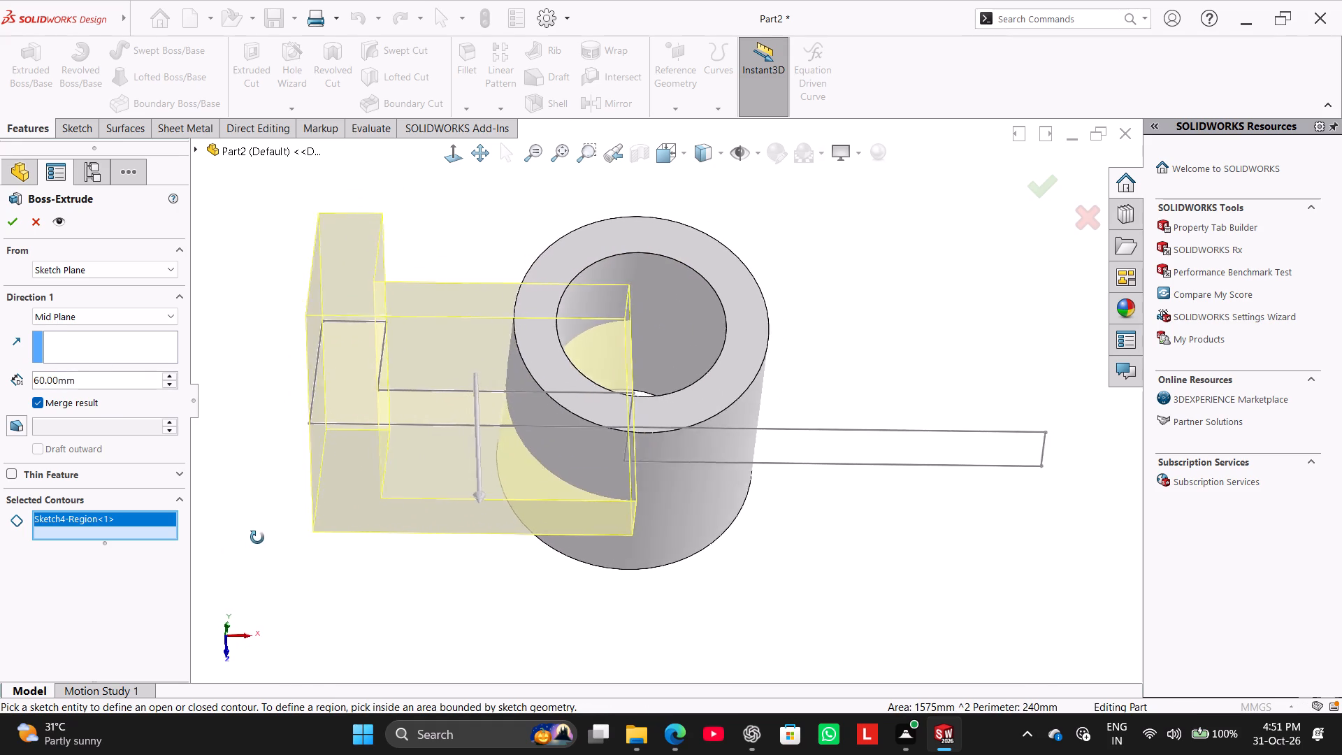
middle_click_drag(257, 538, 264, 554)
left_click(20, 226)
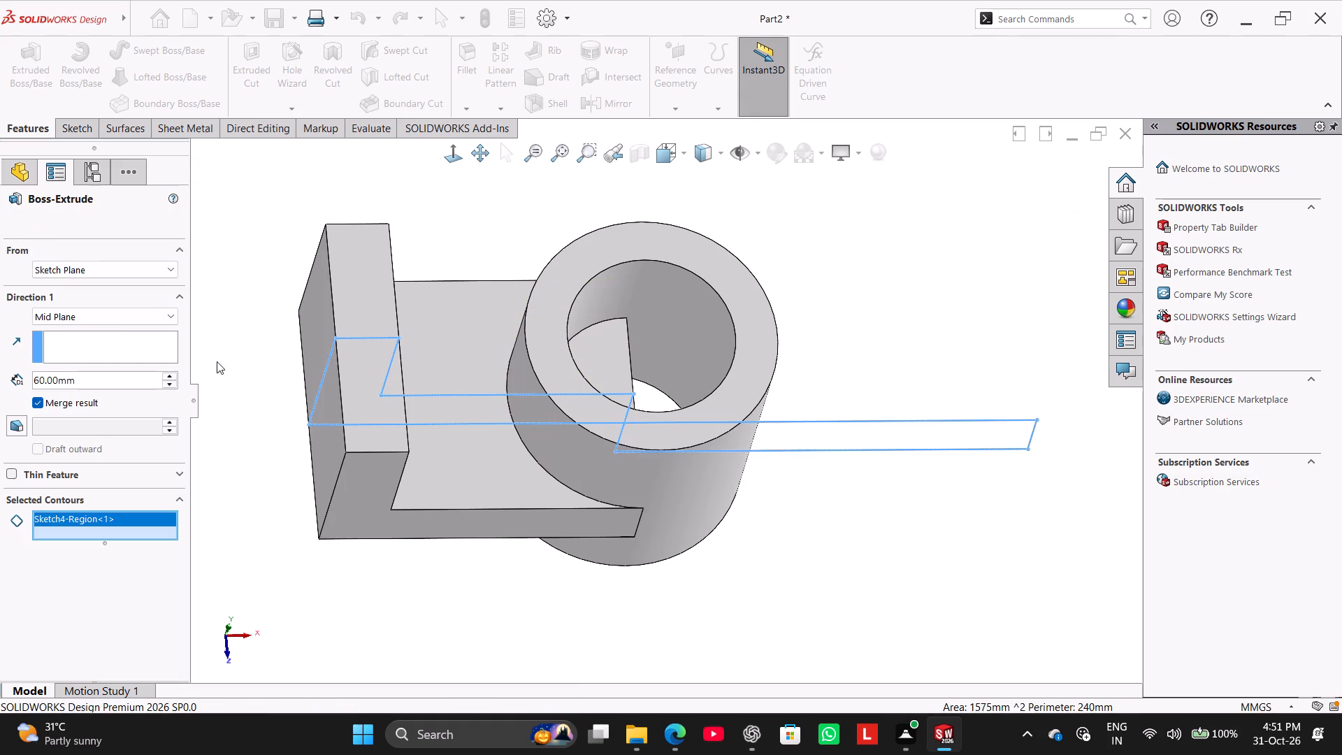
right_click_drag(262, 549, 330, 488)
left_click(294, 521)
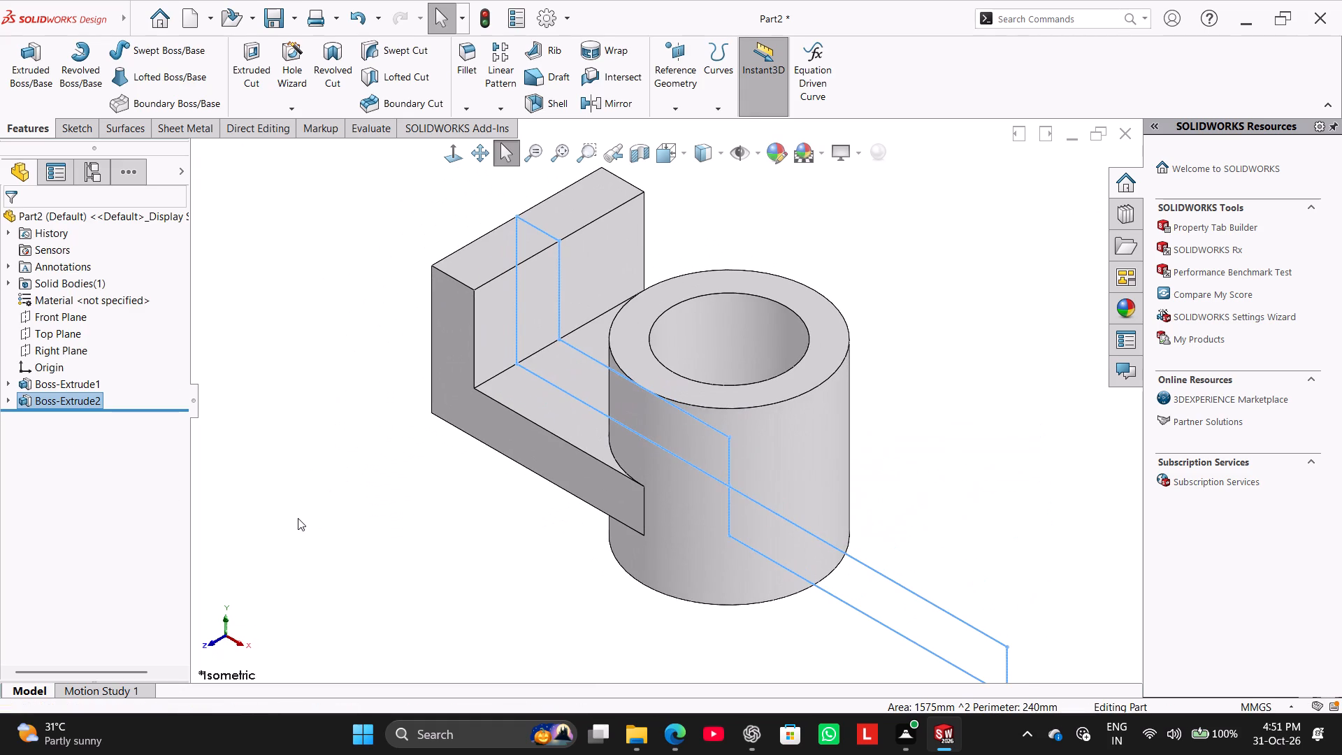
middle_click_drag(325, 521, 338, 556)
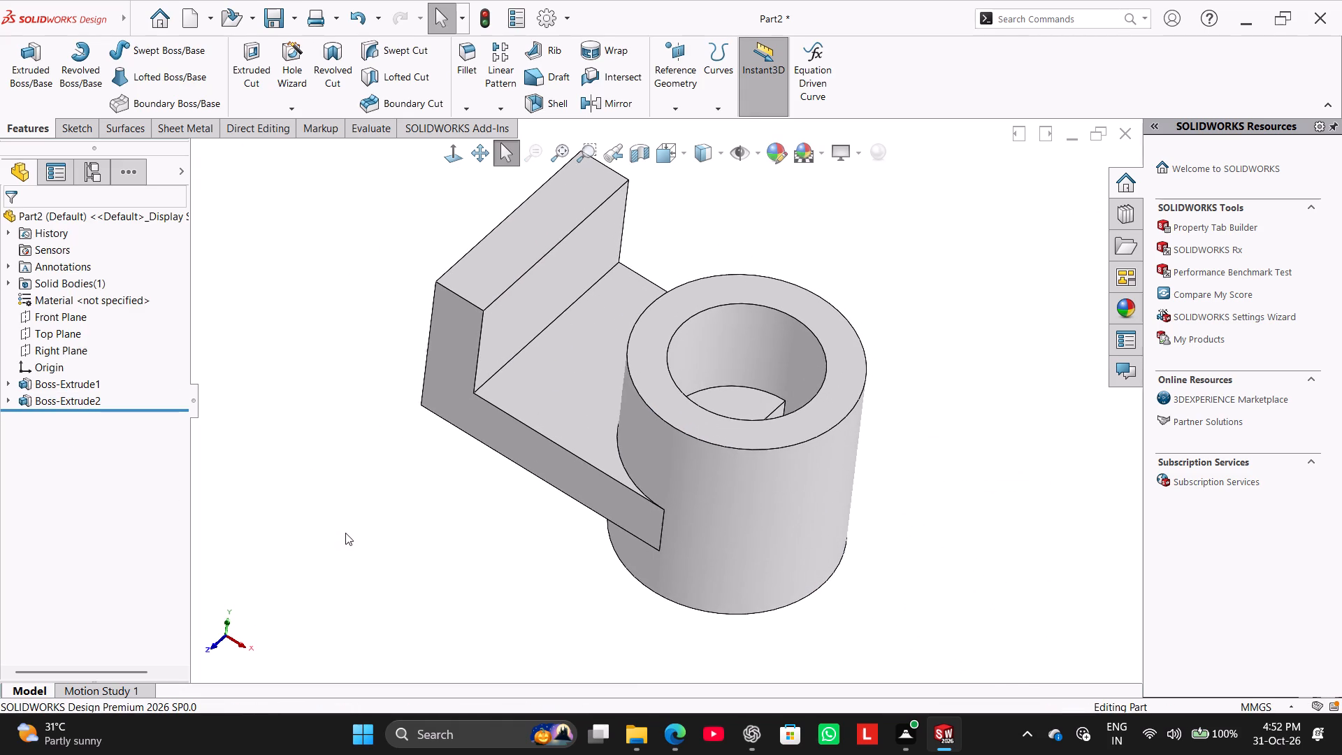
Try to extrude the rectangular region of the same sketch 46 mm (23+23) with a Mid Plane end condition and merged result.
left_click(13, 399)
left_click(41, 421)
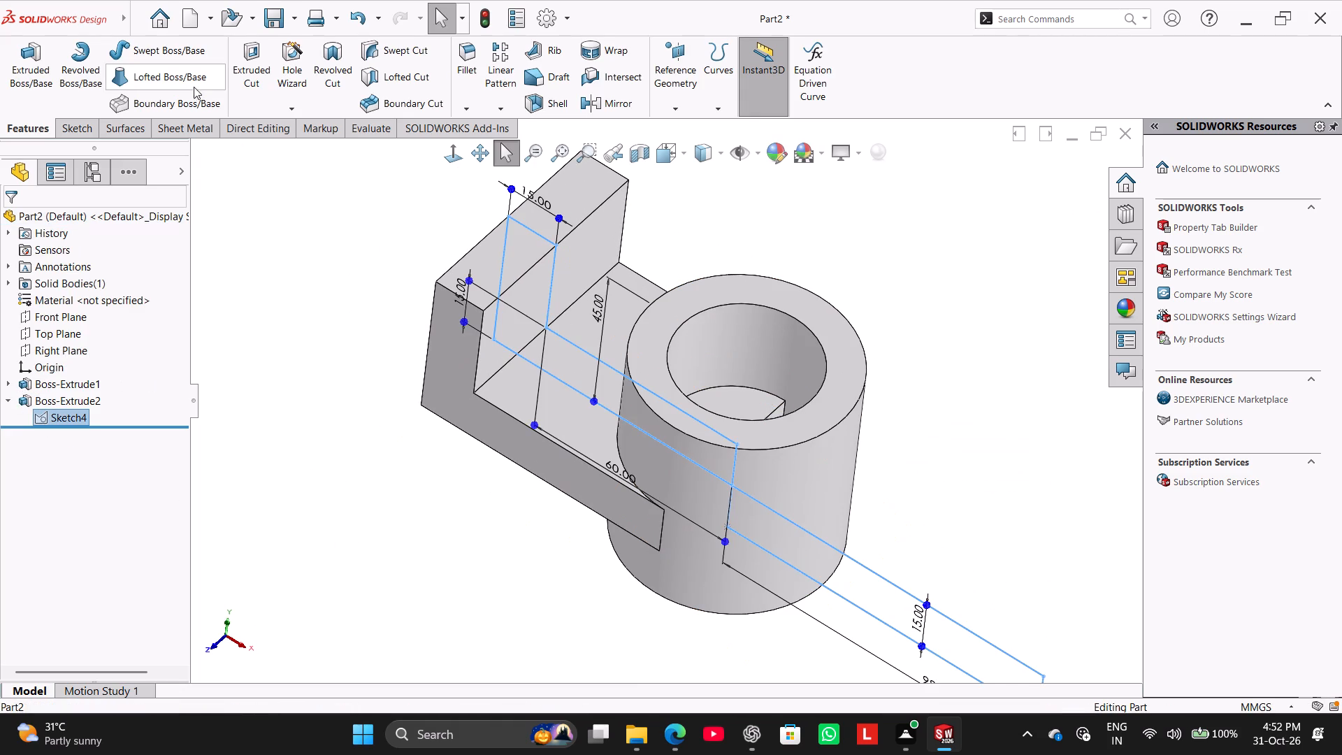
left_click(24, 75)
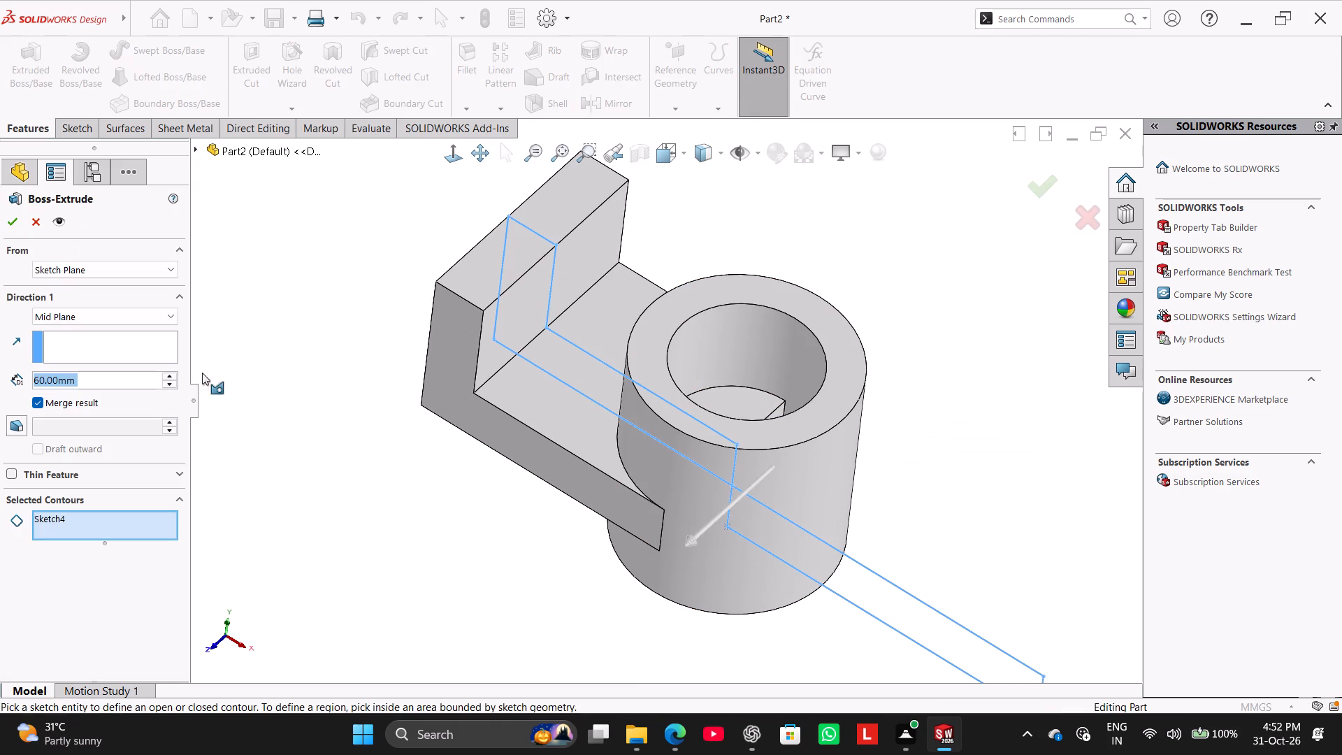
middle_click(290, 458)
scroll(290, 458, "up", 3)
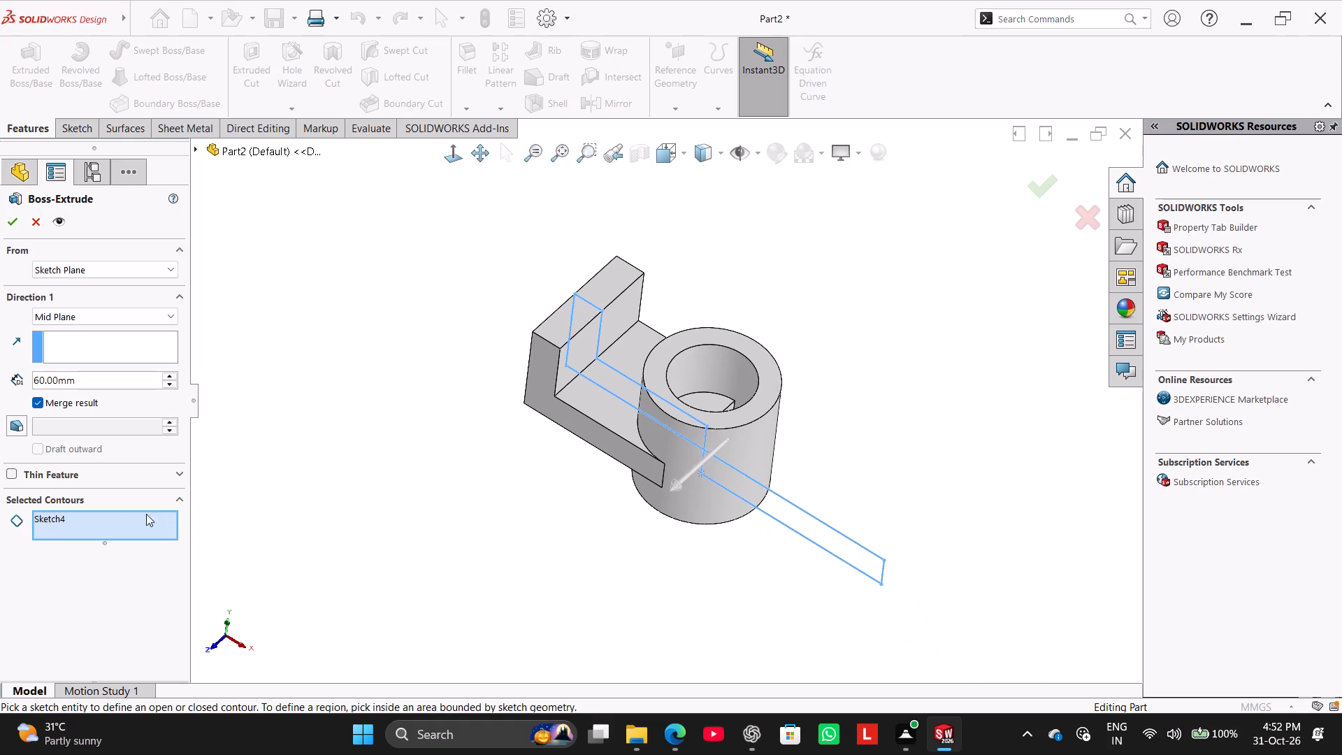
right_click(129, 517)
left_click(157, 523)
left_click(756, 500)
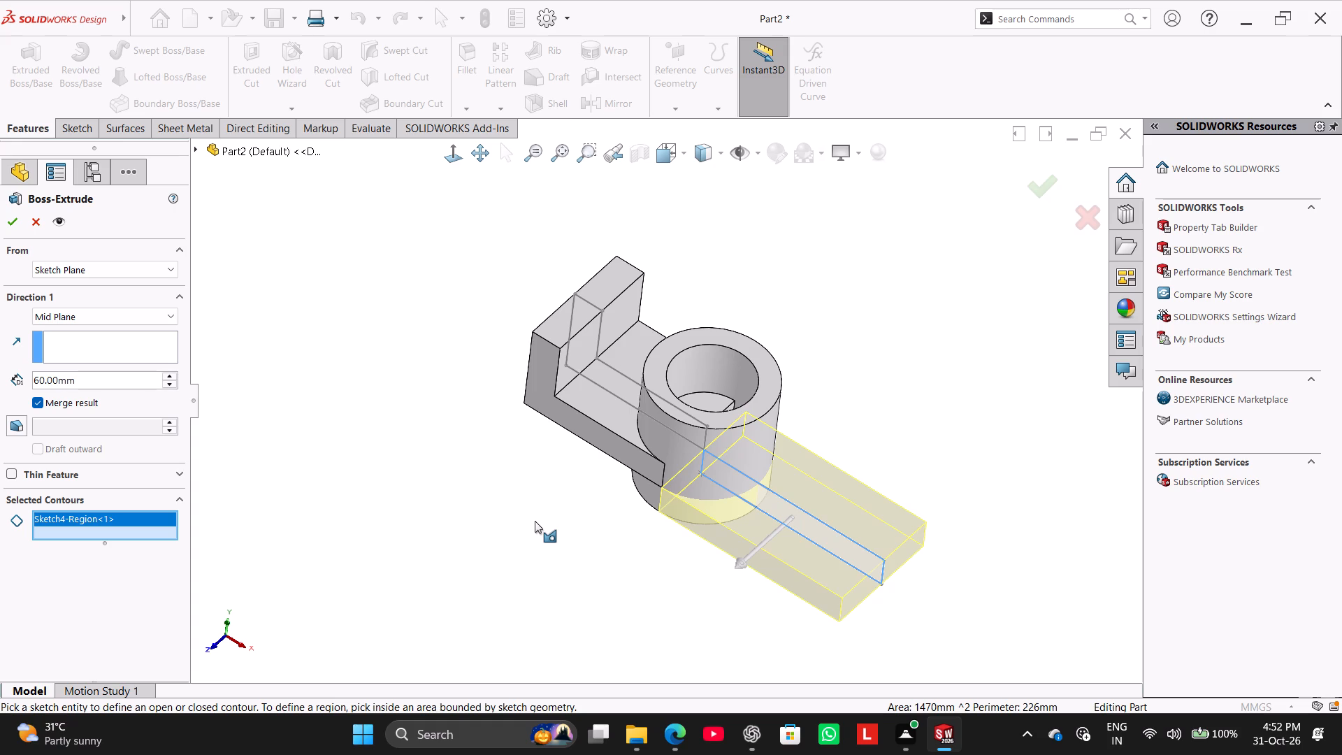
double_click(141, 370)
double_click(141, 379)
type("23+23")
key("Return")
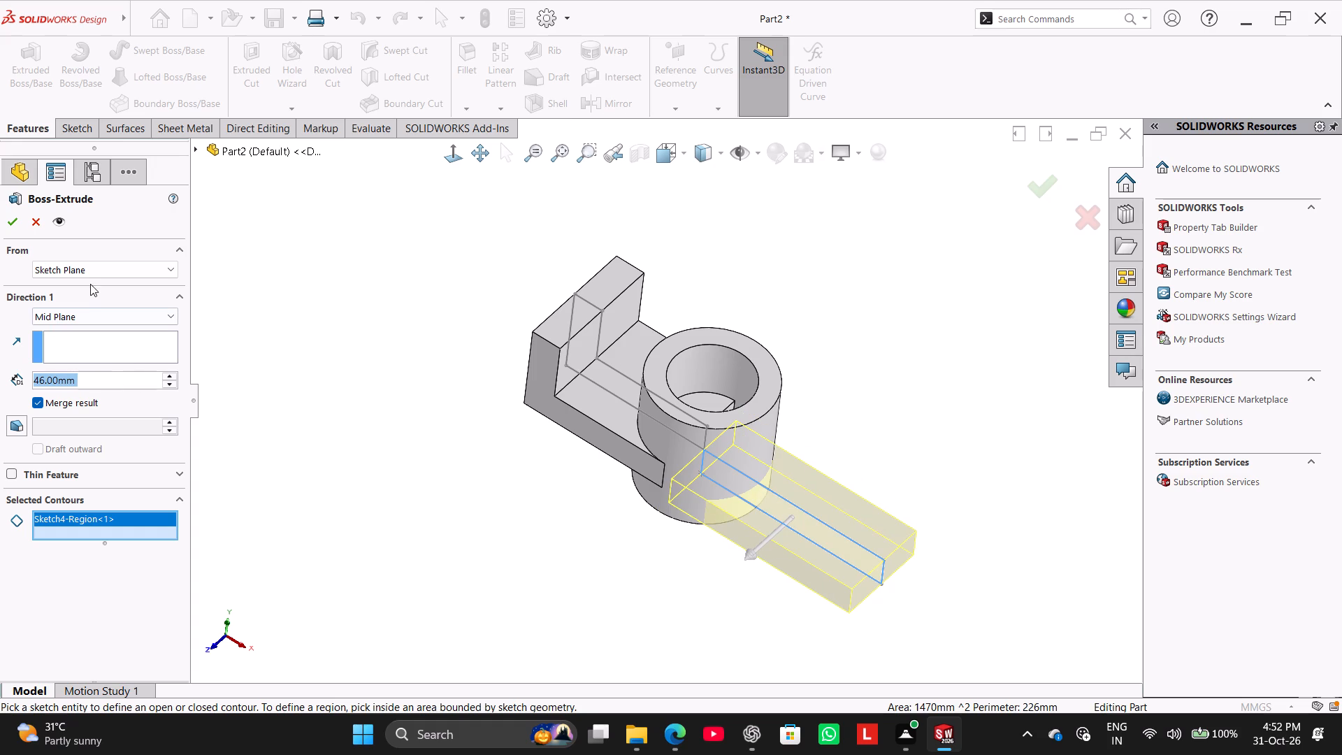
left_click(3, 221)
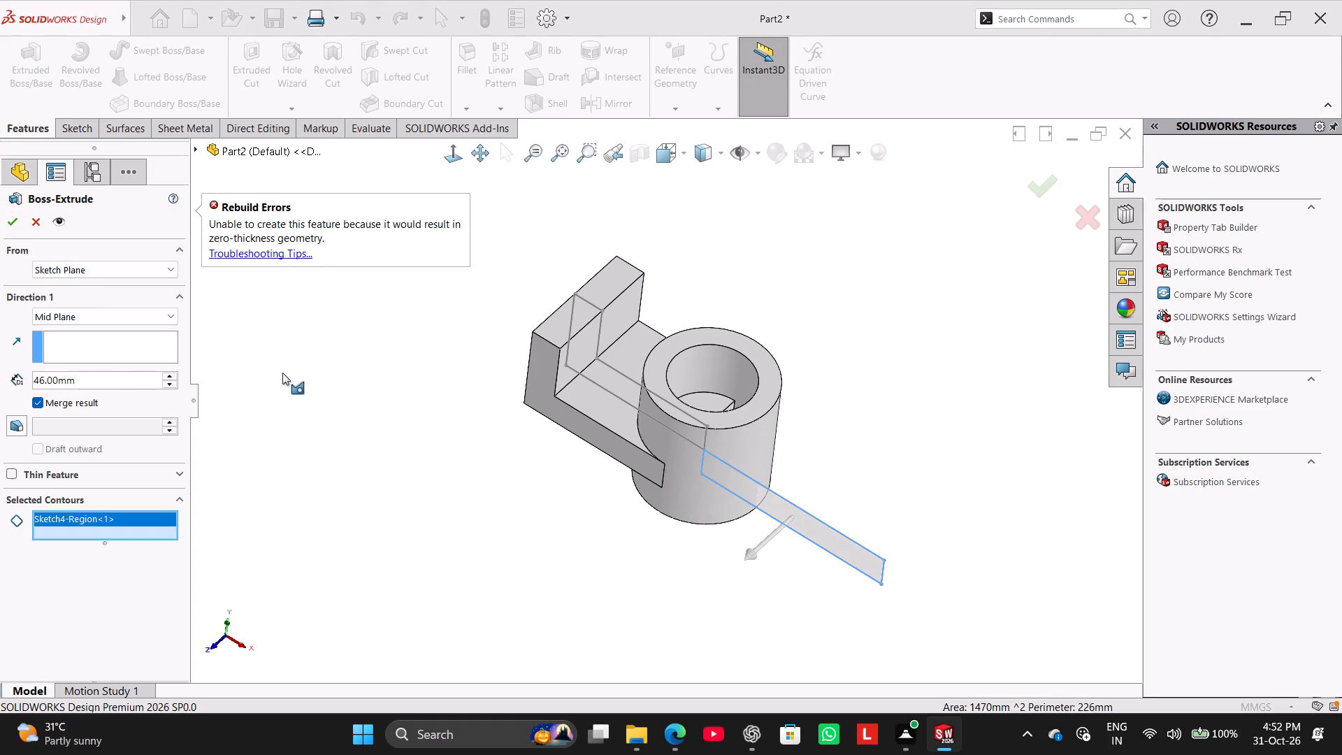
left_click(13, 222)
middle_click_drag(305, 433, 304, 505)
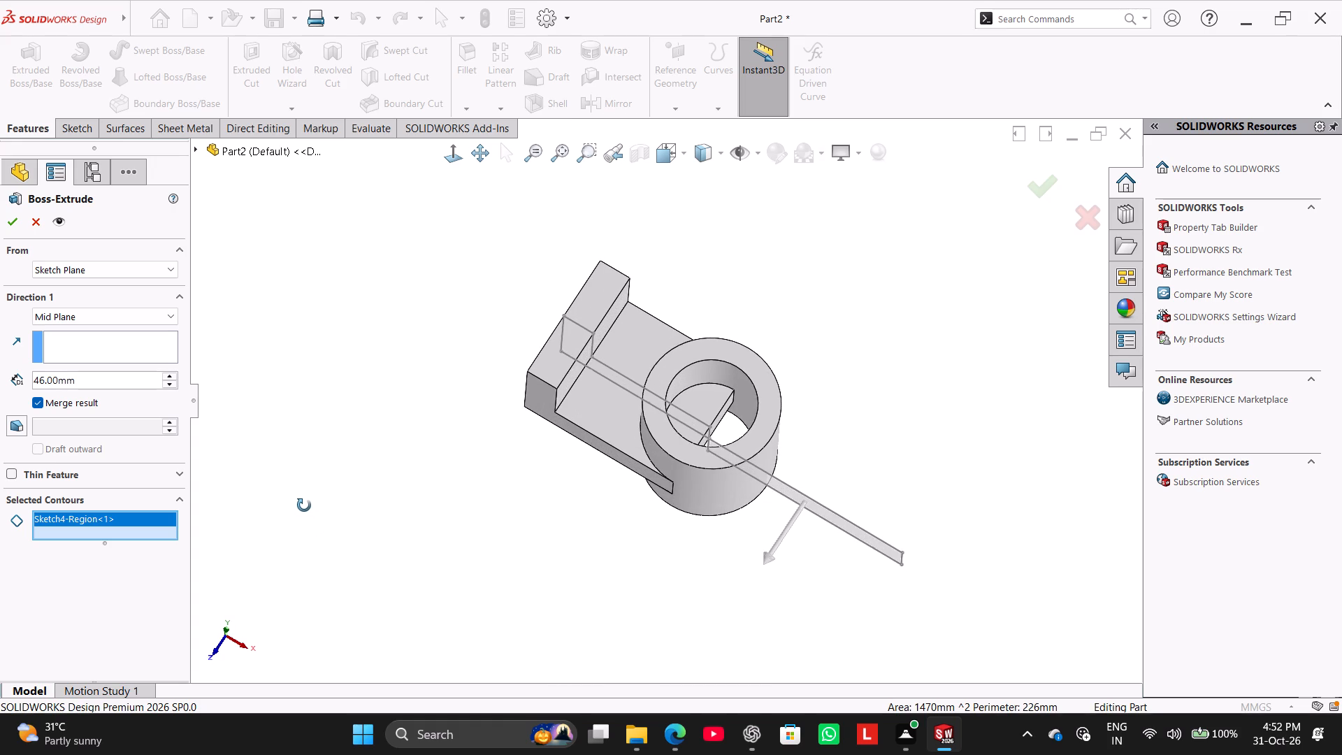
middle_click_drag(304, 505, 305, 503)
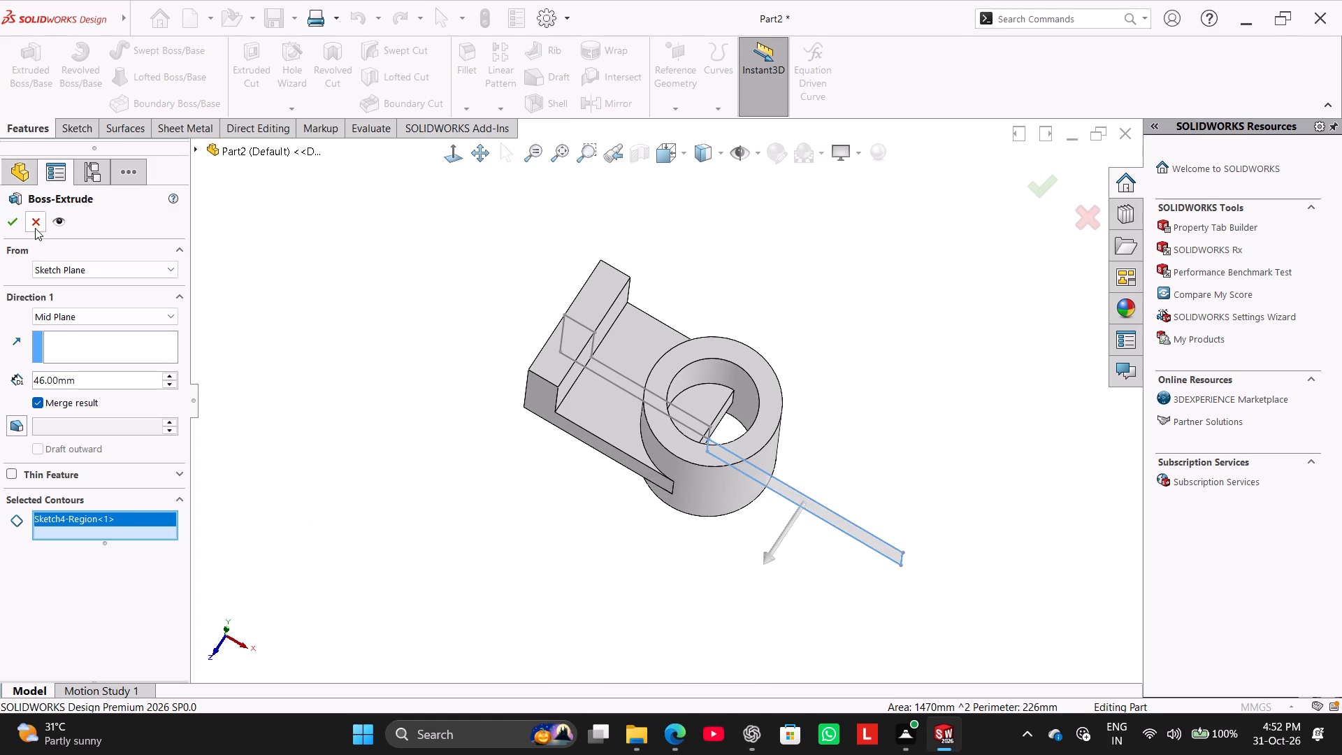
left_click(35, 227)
Reopen the L-shaped arm's sketch for editing.
right_click(73, 420)
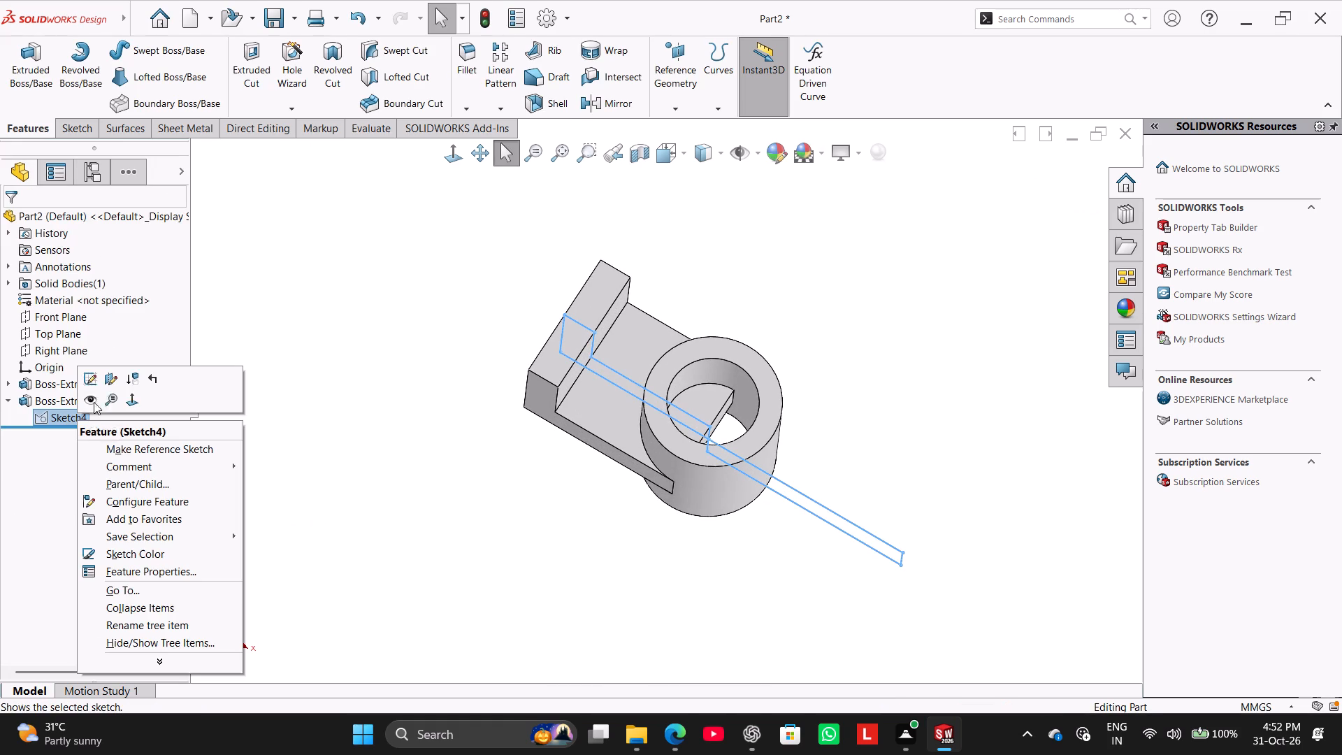
left_click(90, 380)
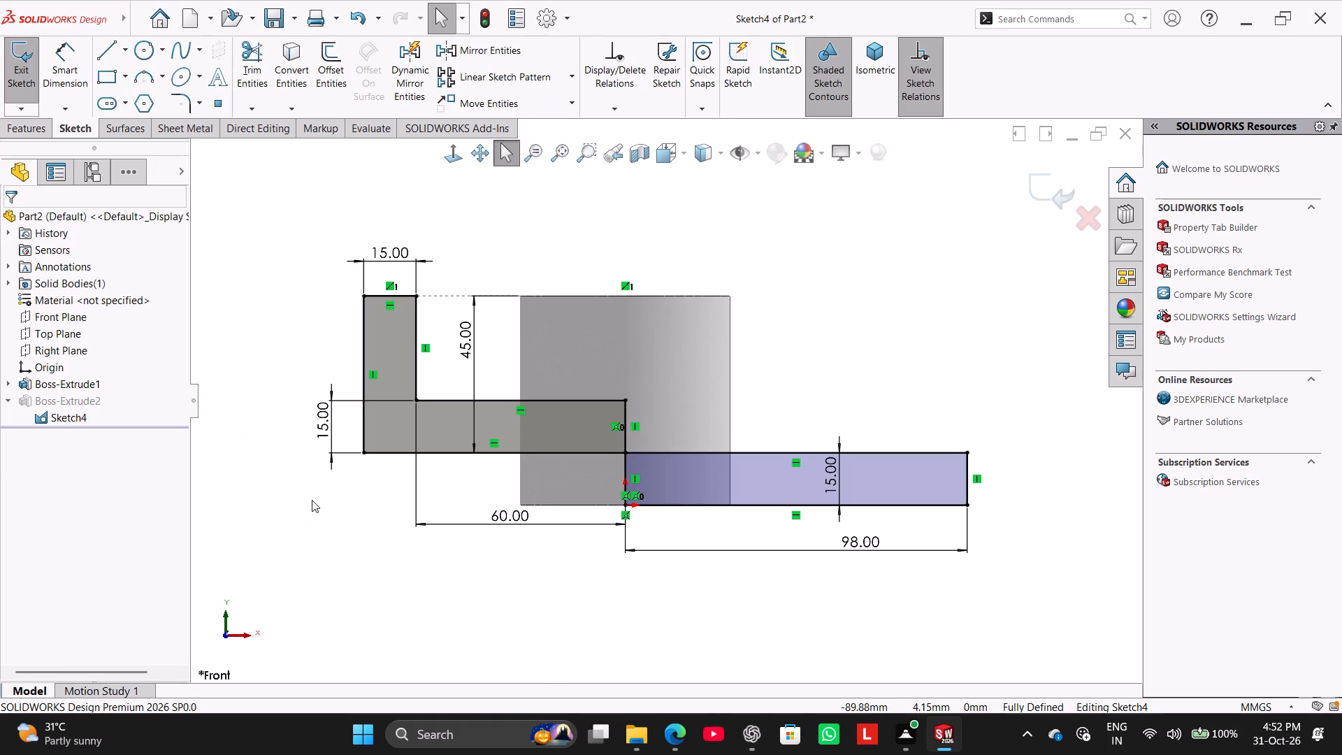
left_click(312, 523)
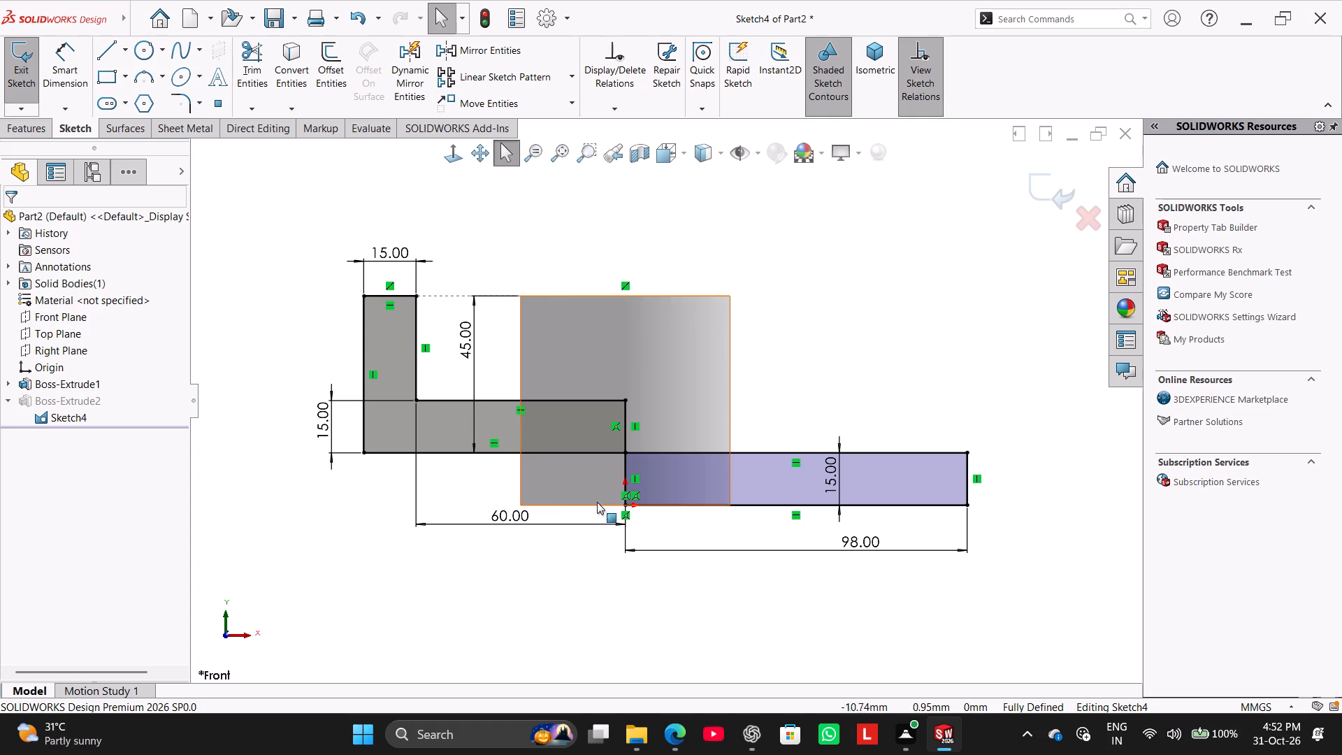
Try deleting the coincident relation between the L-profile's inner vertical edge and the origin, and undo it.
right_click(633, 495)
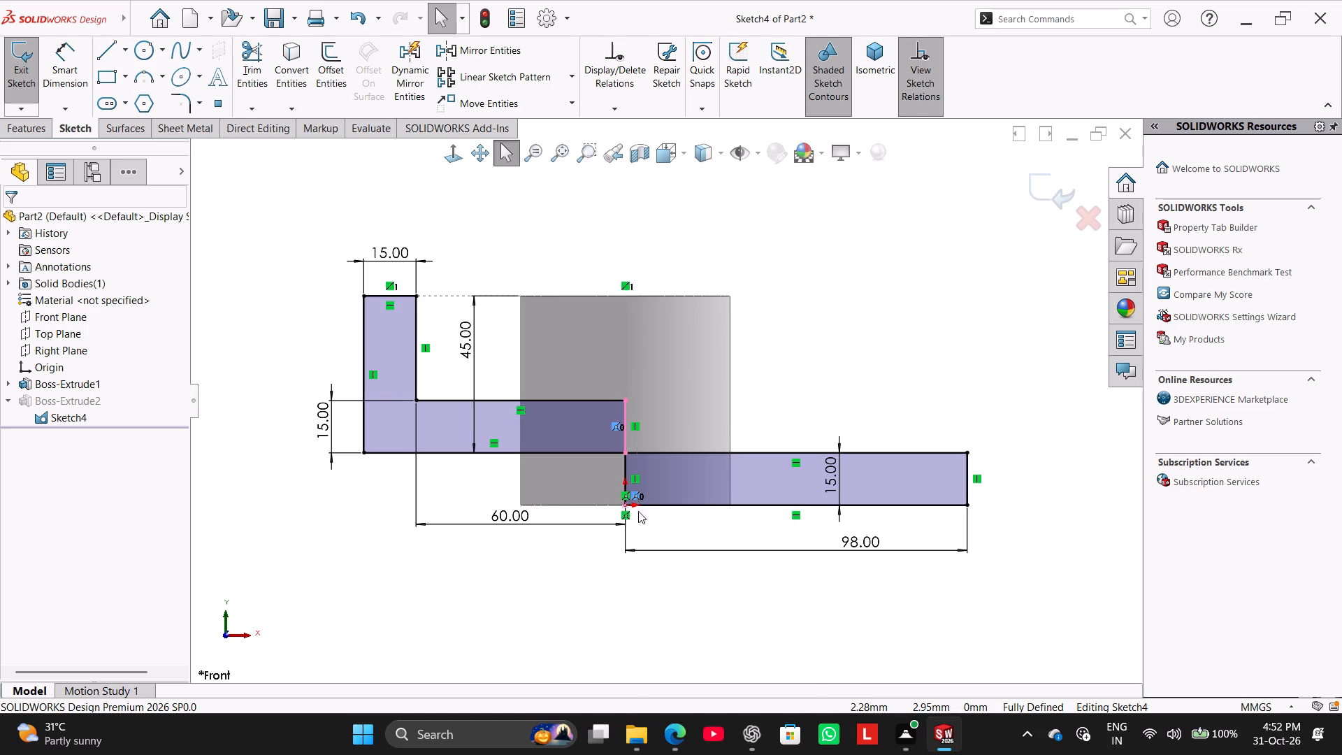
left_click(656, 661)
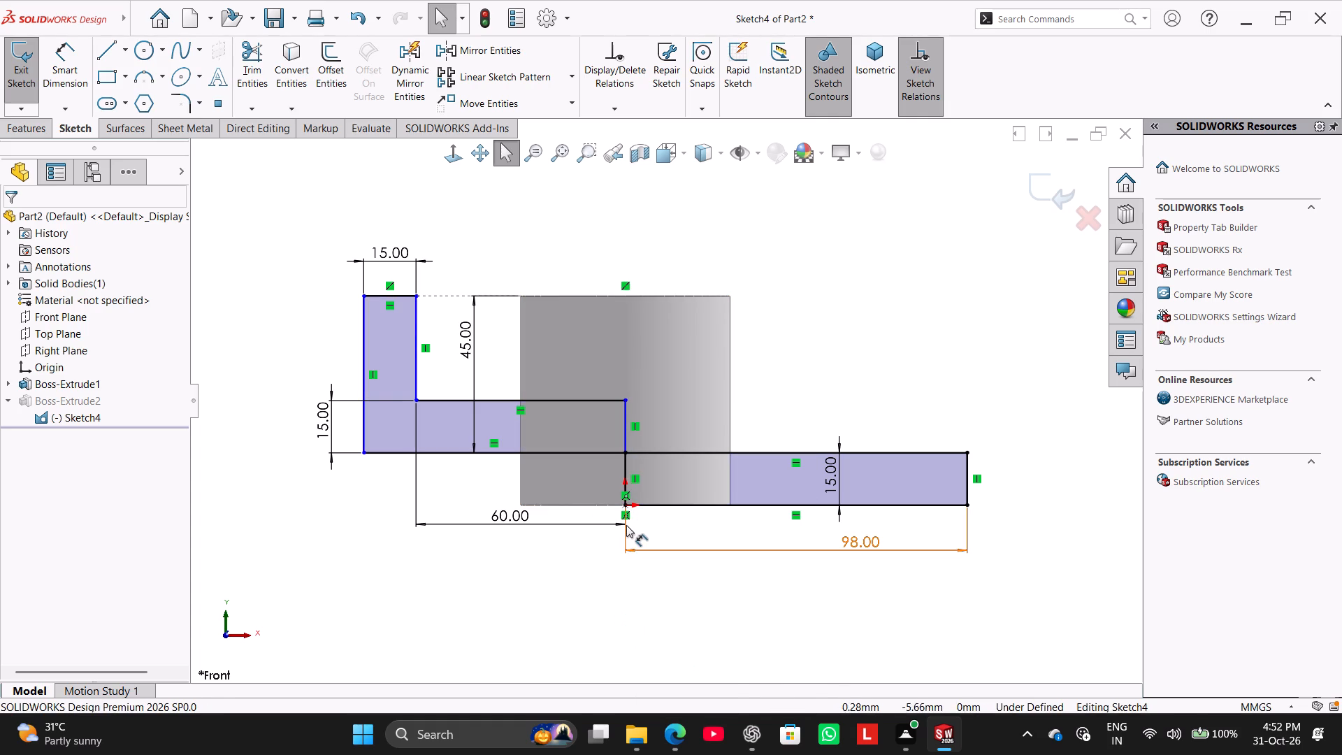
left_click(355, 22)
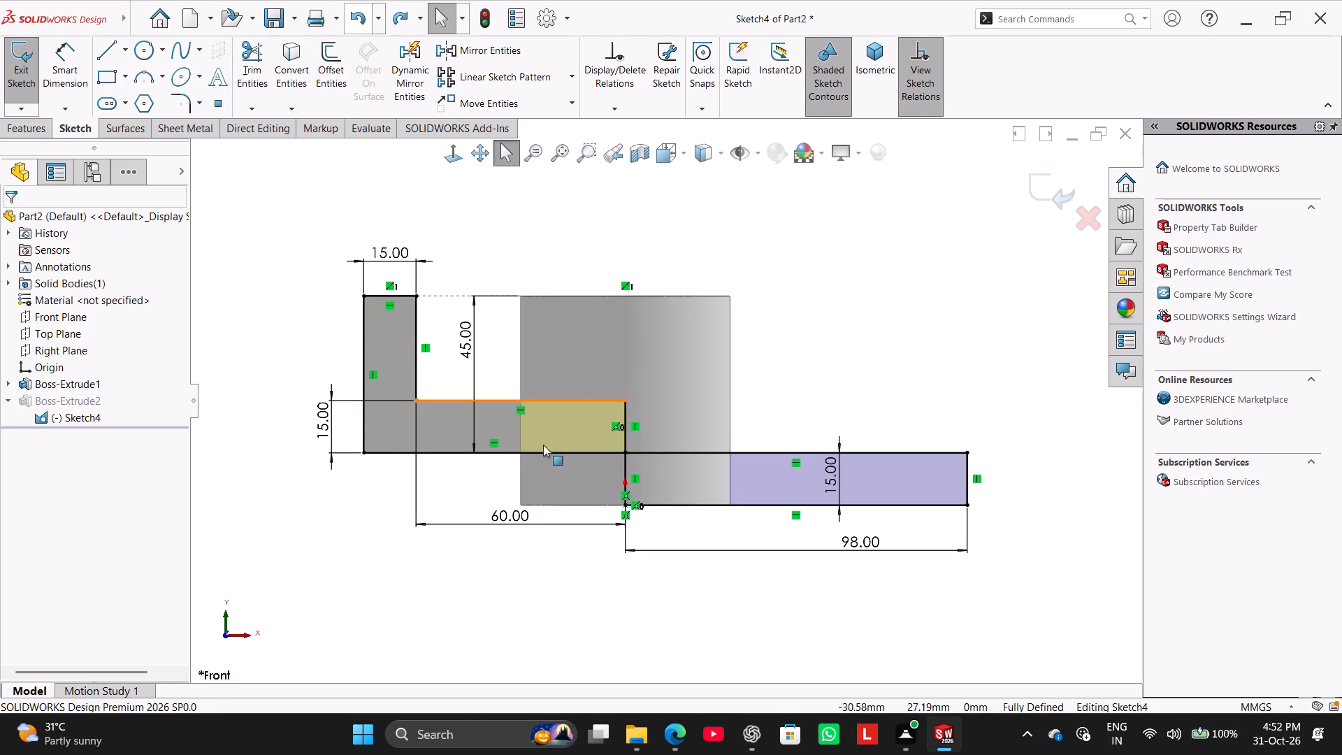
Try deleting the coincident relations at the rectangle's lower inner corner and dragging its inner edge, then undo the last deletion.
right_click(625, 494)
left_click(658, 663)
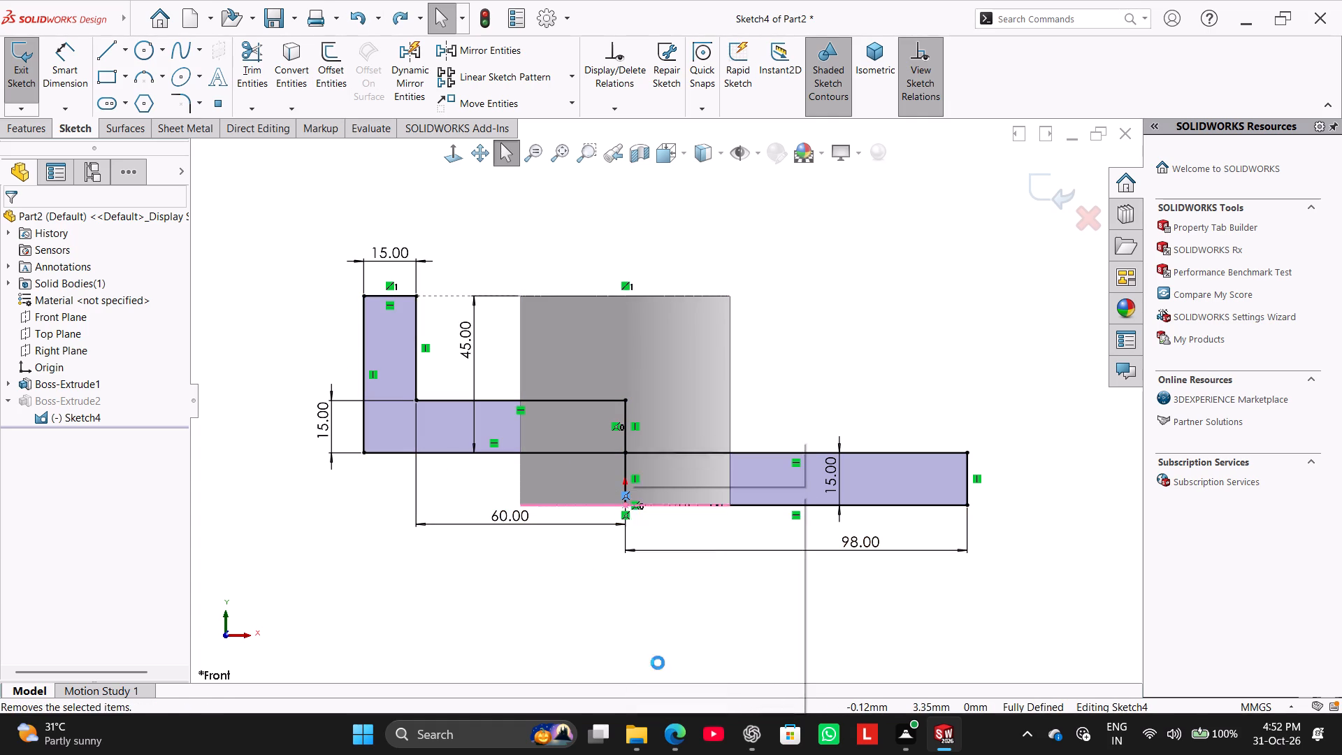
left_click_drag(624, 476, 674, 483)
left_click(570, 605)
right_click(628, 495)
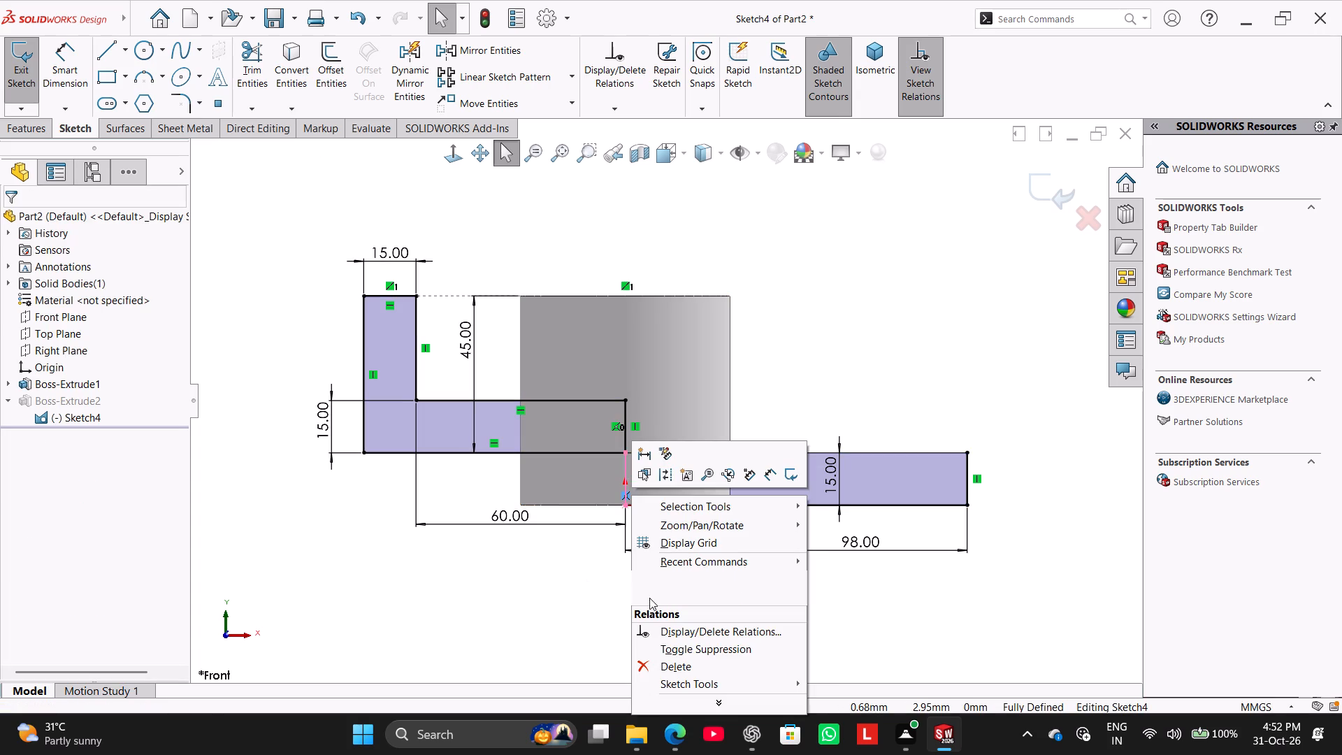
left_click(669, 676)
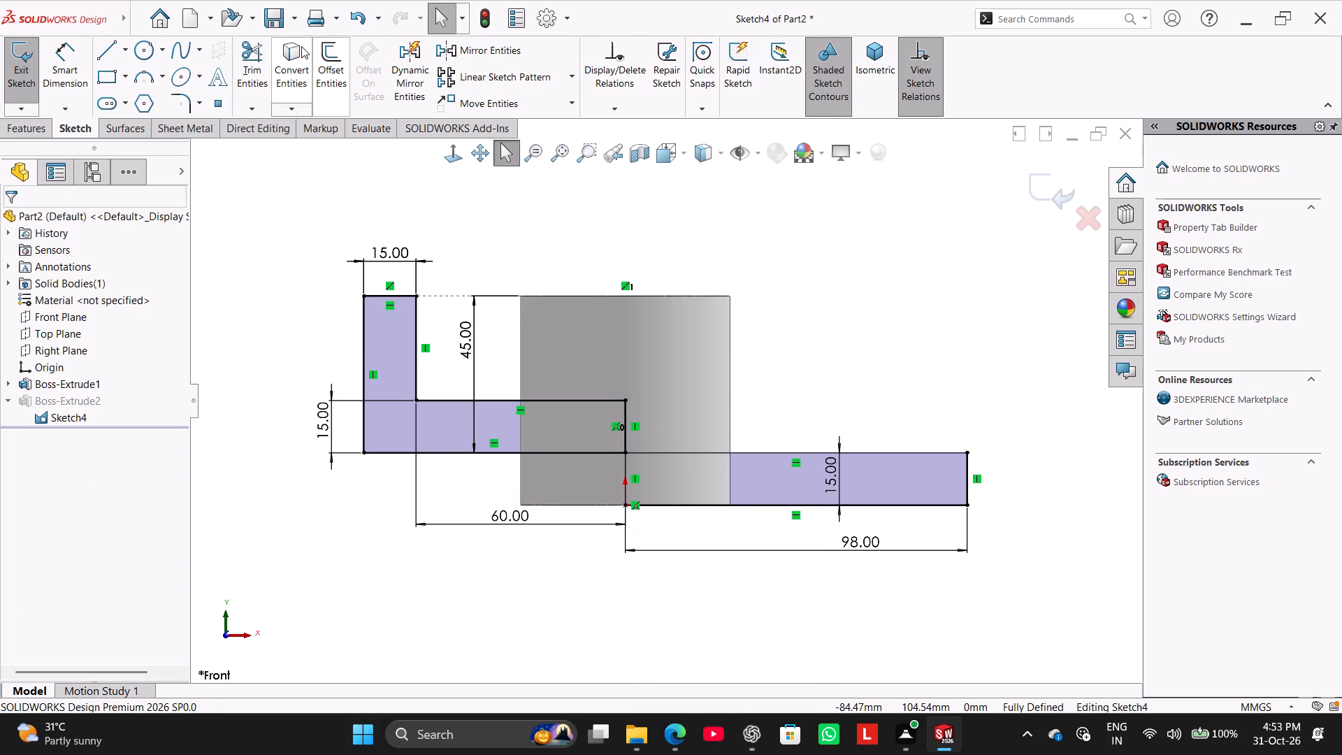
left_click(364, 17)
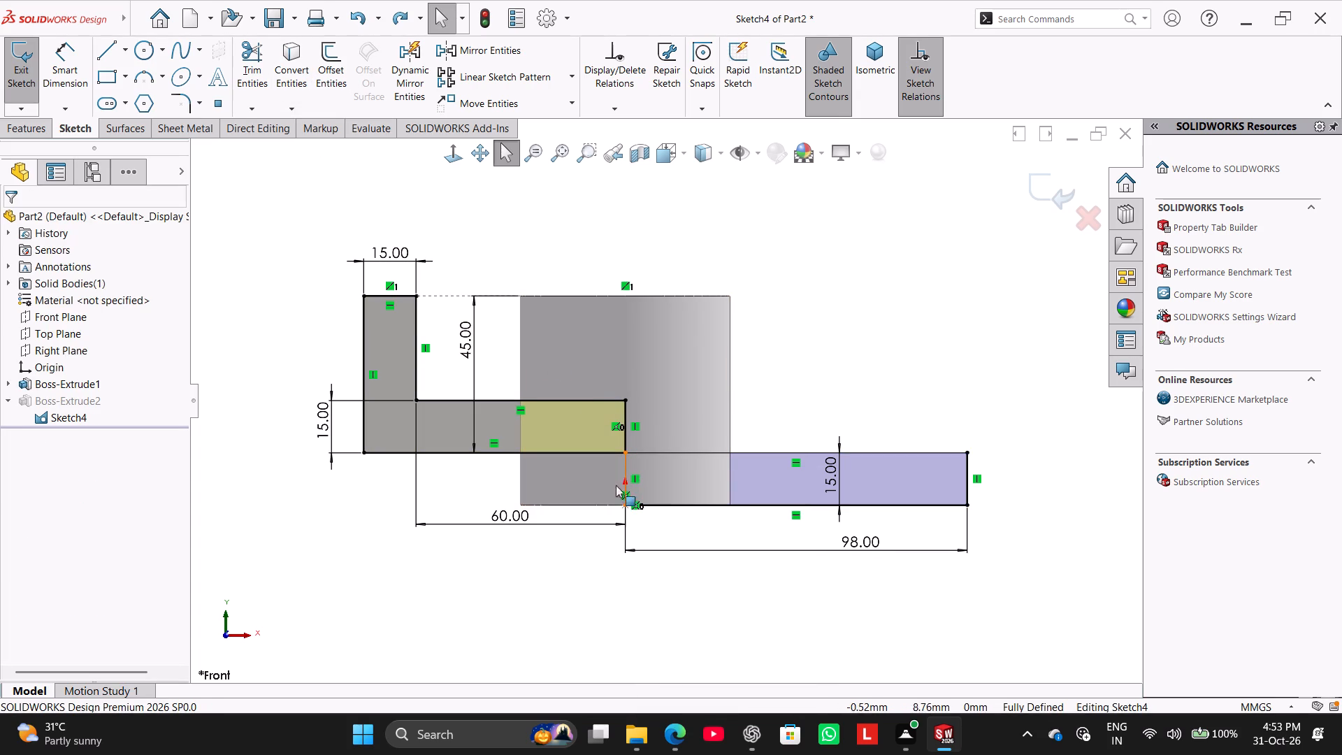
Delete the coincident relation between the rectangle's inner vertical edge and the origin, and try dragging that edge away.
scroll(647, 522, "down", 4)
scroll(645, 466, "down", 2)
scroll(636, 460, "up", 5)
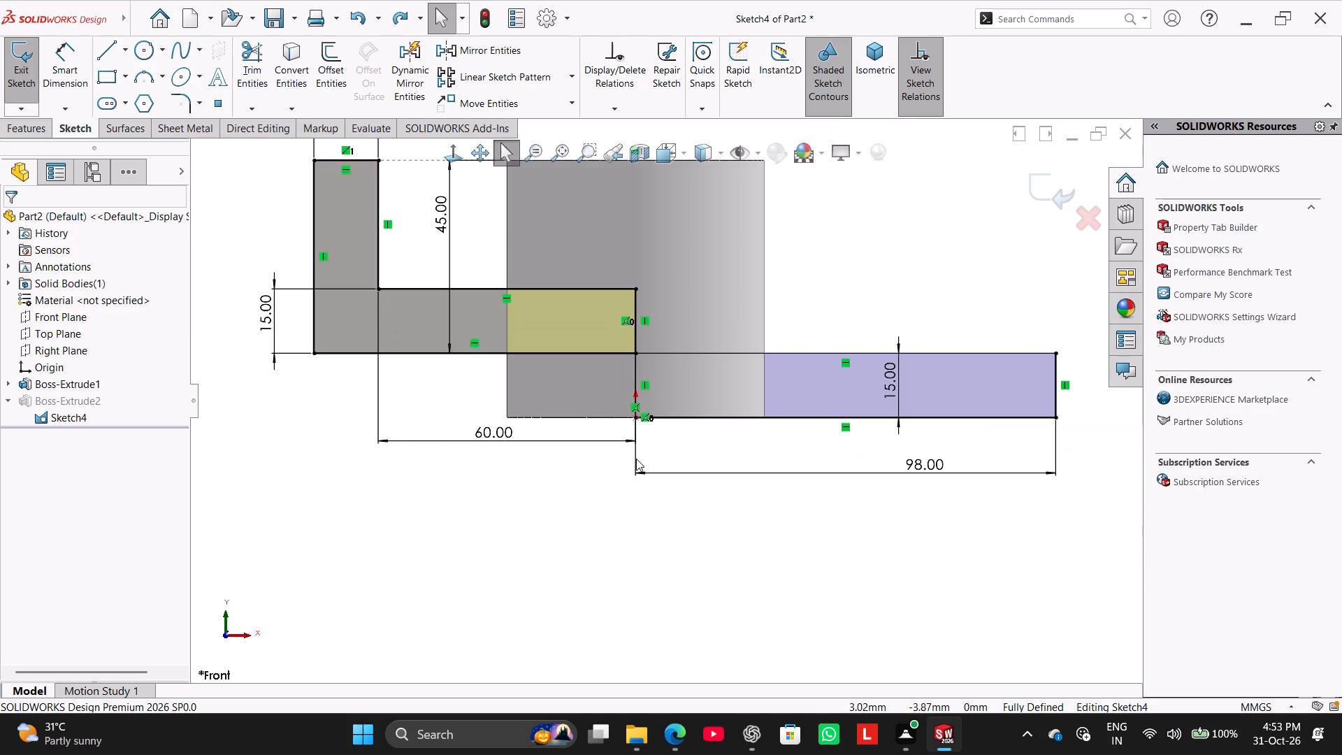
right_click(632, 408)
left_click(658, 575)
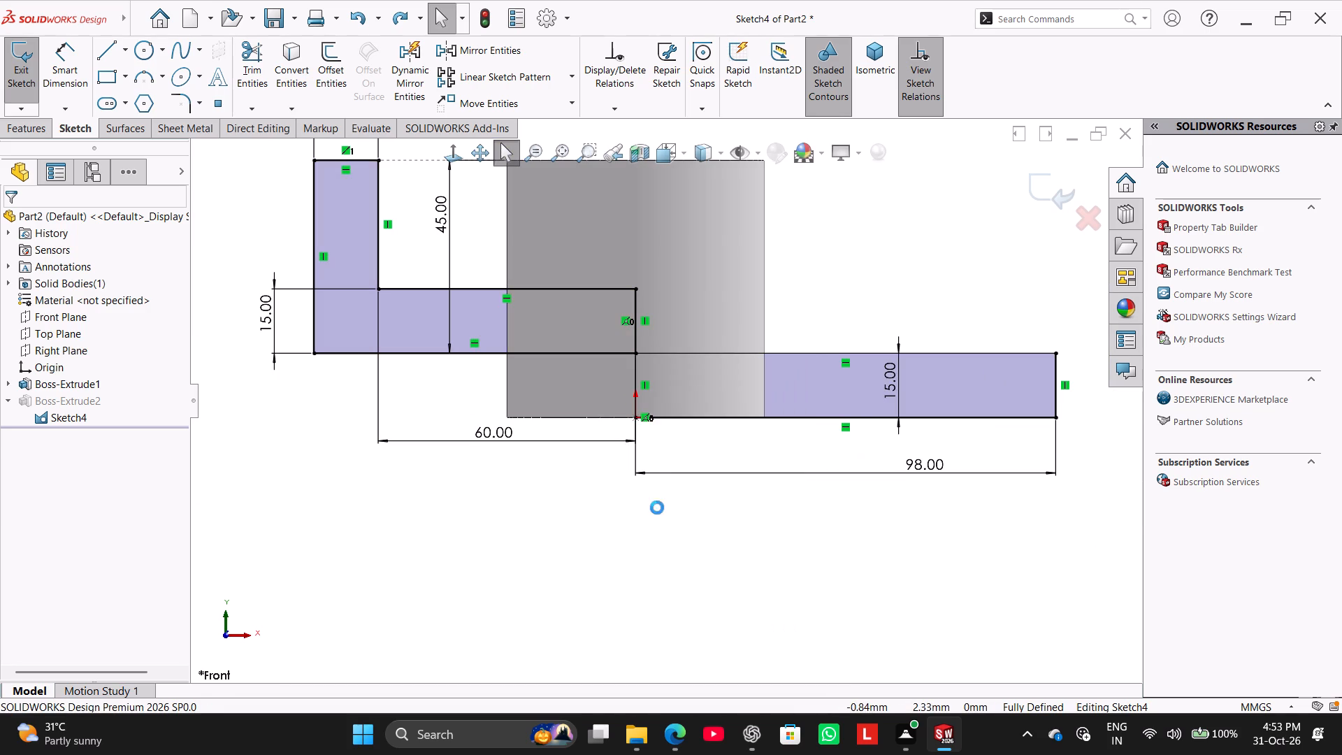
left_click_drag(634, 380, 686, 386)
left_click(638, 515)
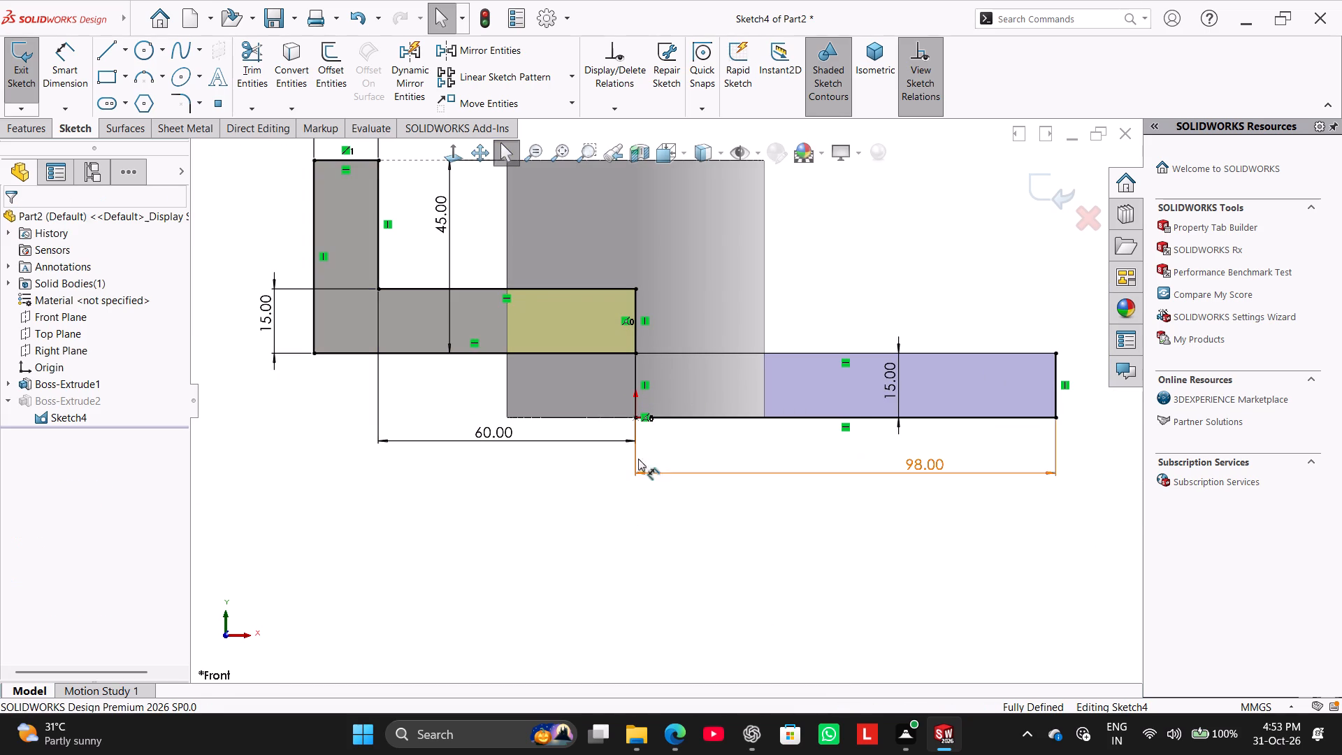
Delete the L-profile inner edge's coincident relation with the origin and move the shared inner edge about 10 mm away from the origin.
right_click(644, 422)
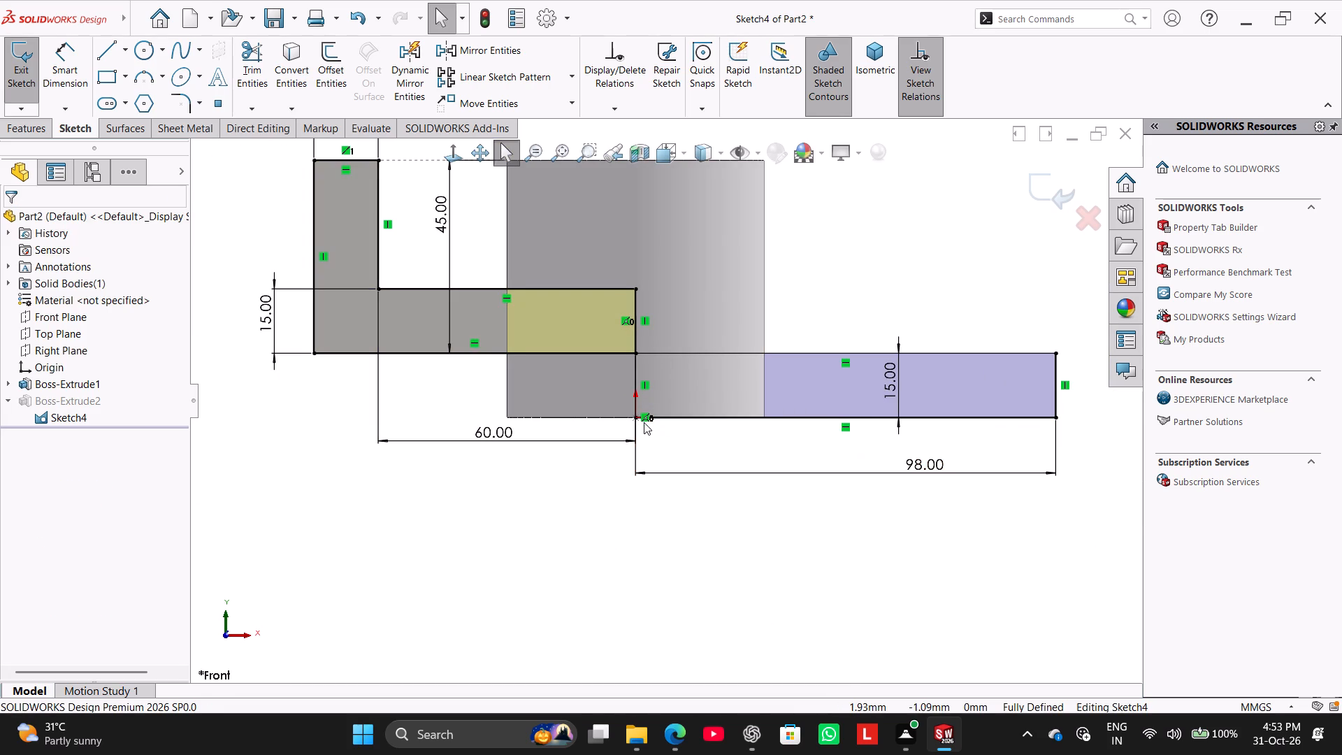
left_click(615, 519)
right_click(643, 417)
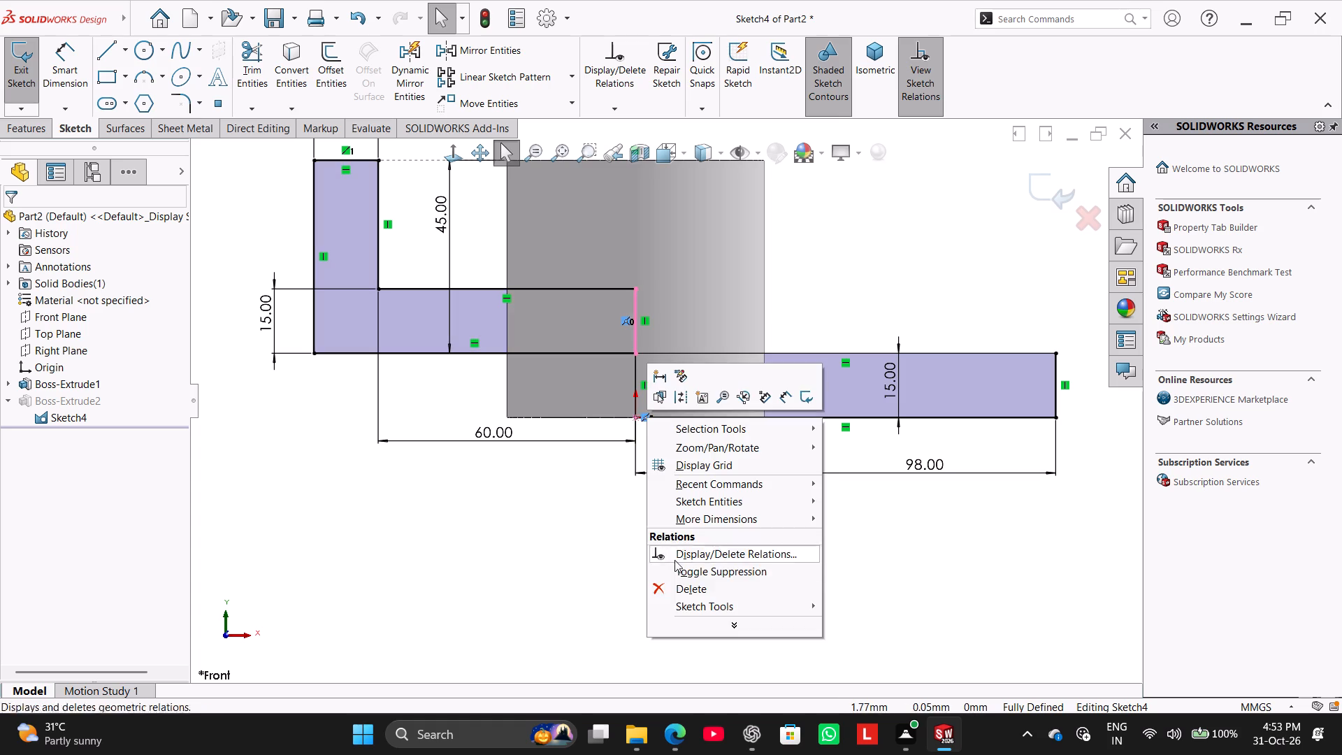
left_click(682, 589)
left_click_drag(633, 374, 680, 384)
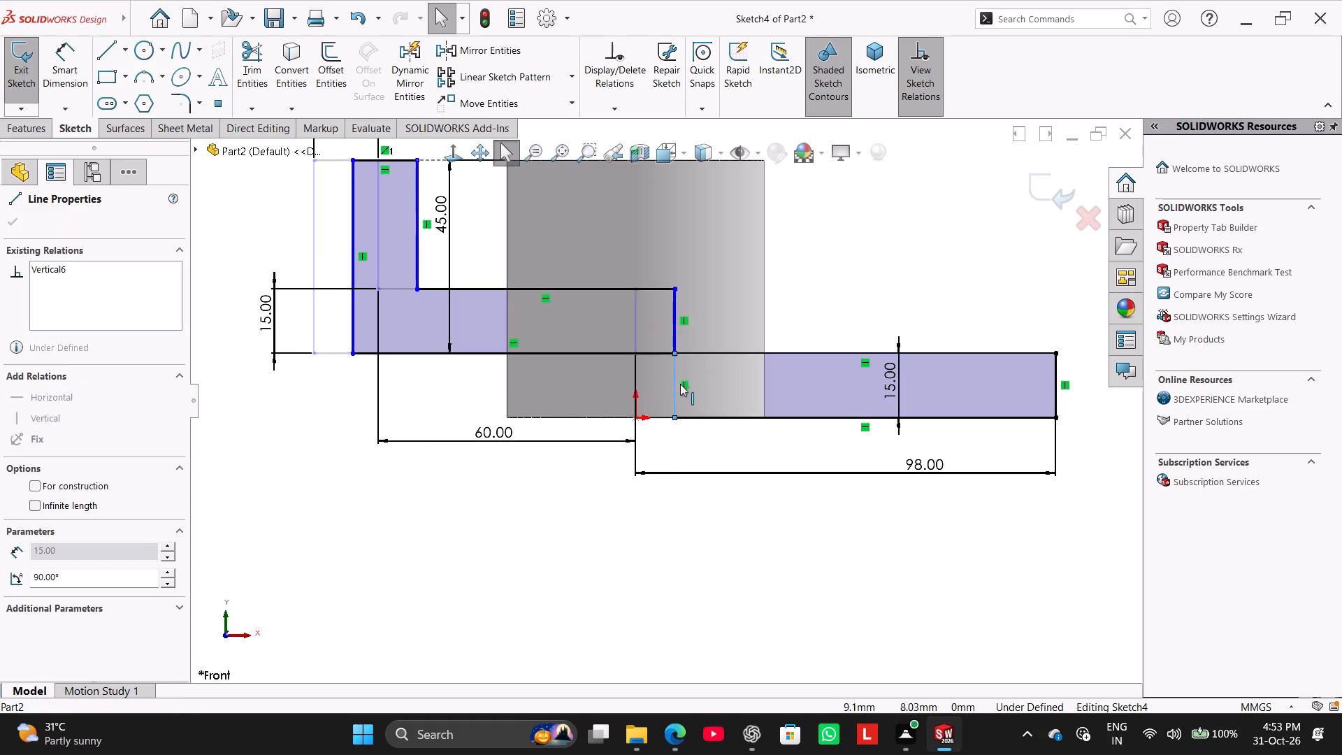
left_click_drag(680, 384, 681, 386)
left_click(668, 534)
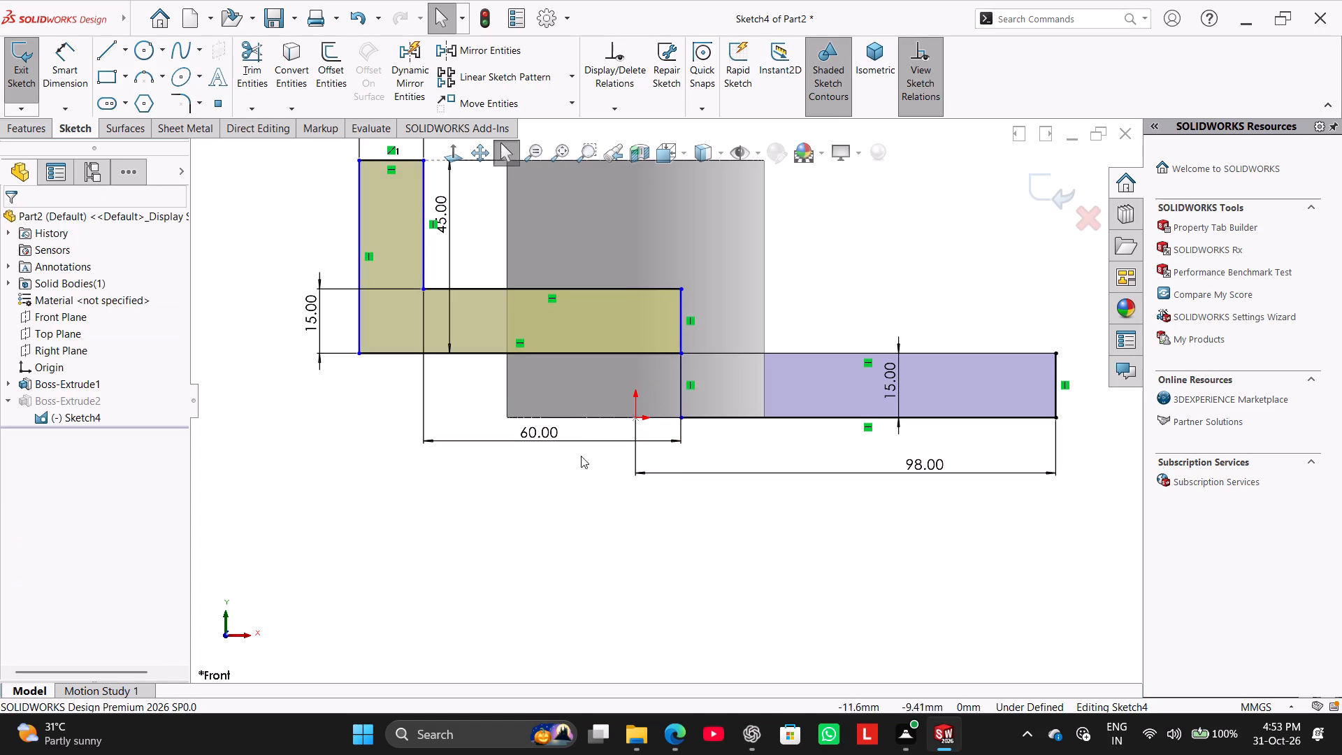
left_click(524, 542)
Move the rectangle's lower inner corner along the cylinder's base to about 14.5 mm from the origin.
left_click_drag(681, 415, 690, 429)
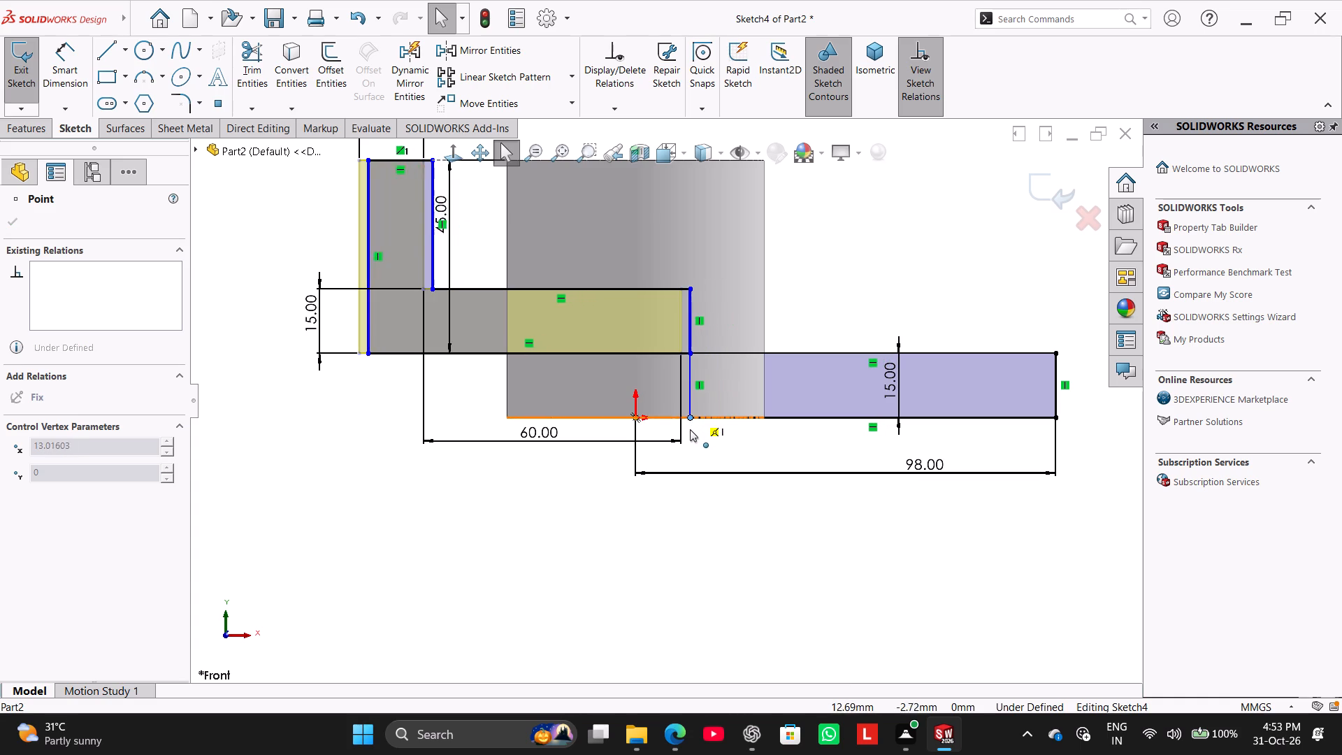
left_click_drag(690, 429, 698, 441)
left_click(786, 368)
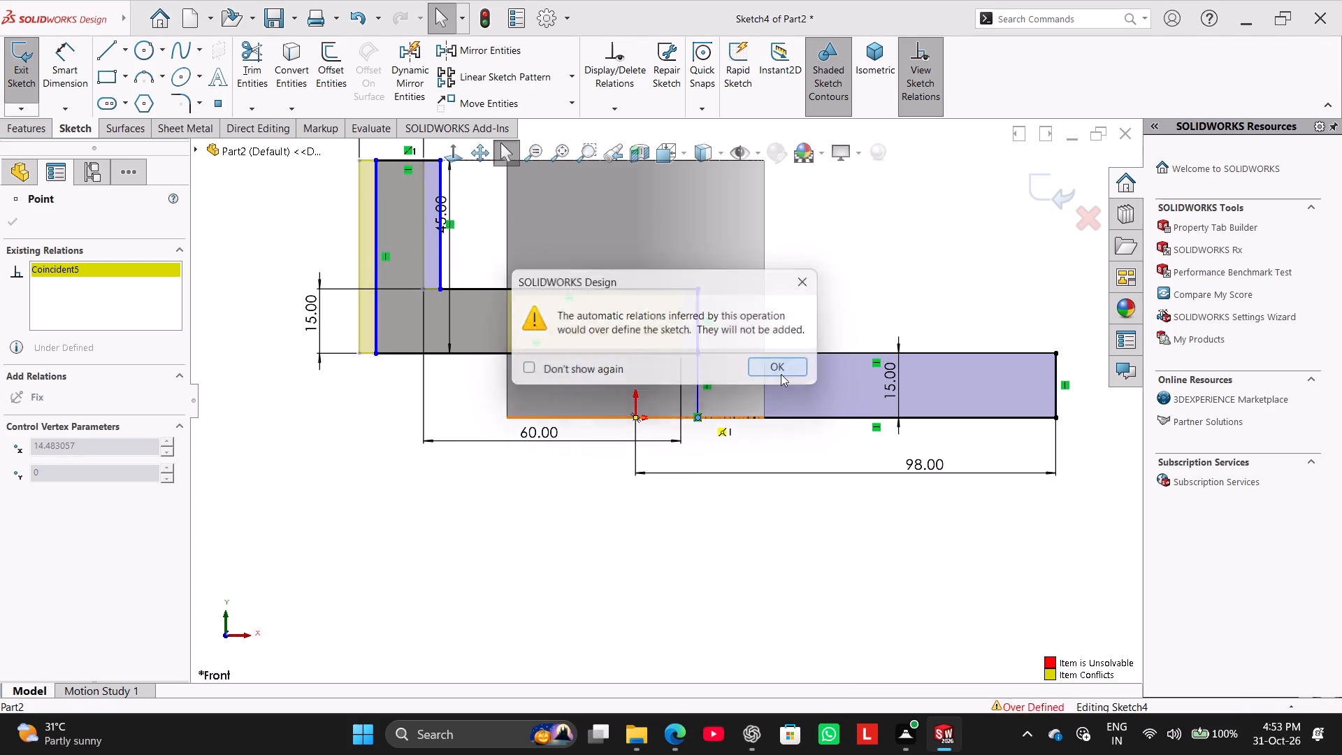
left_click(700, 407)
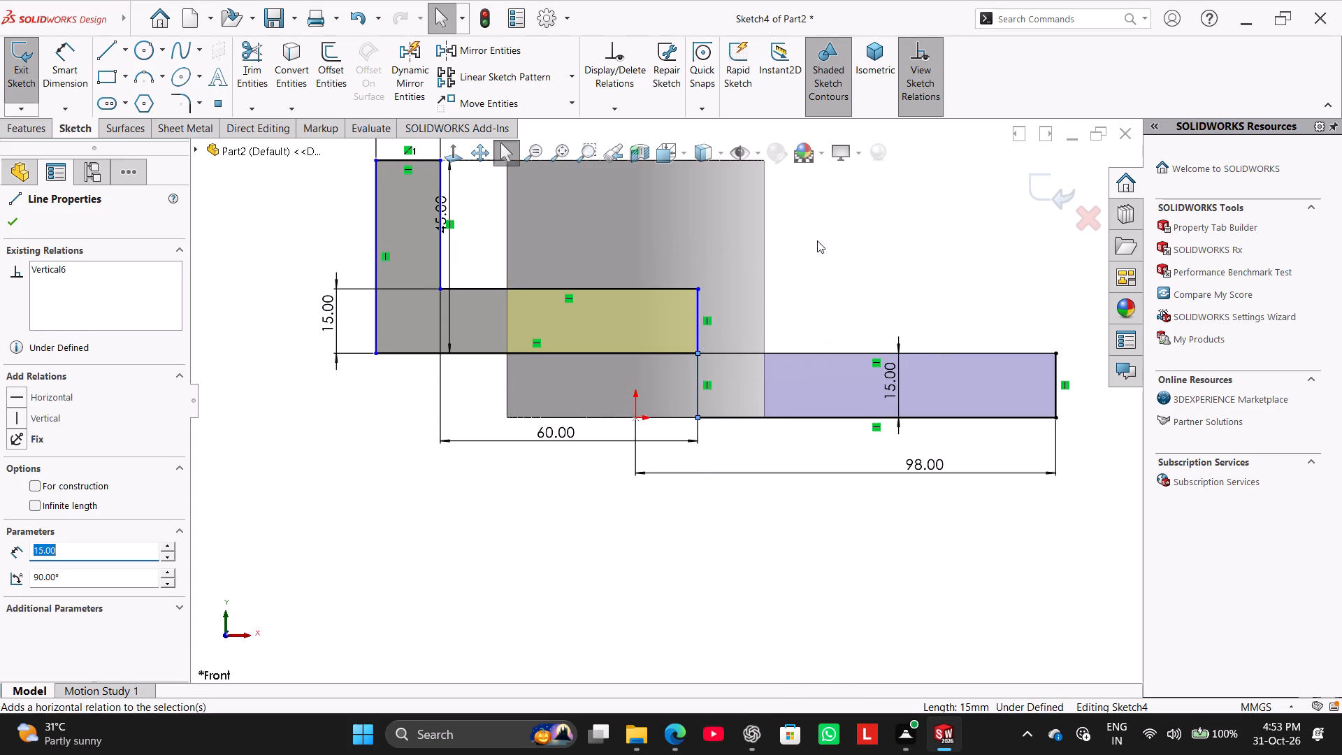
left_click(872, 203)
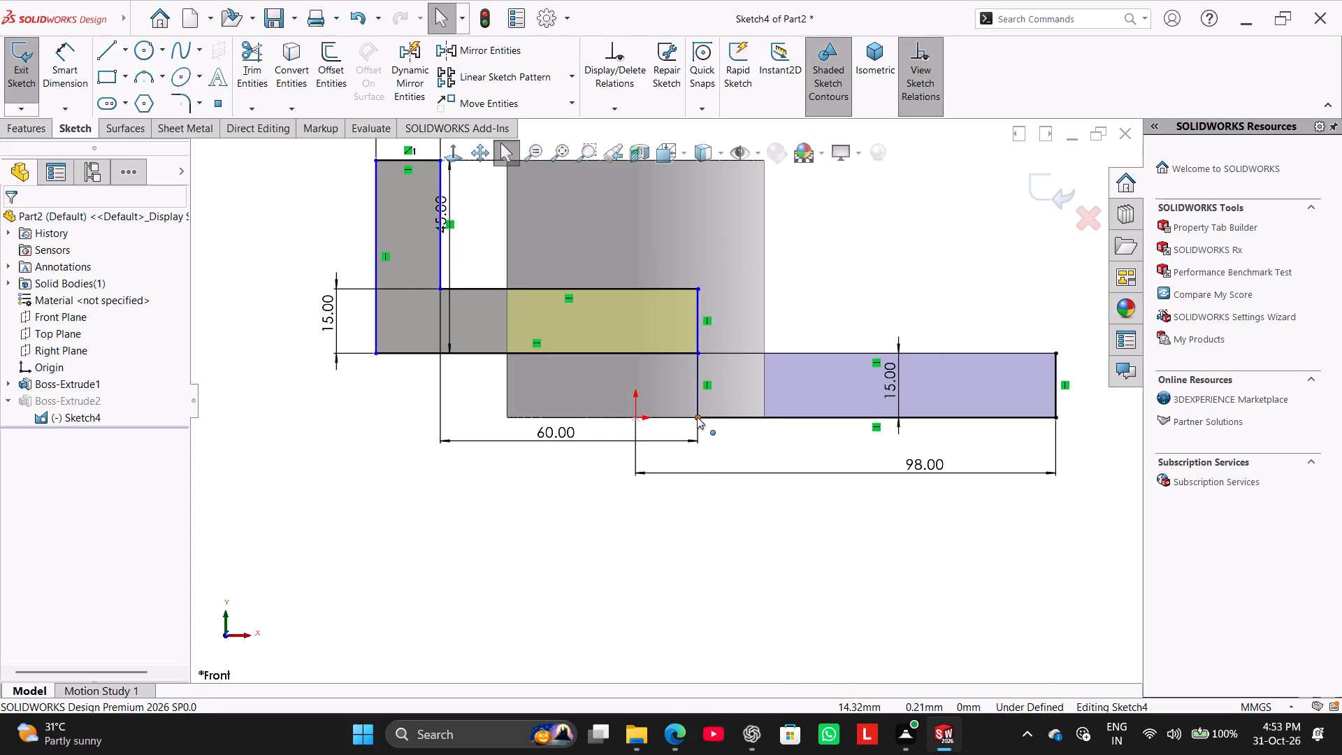
Power-trim the rectangle's two horizontal edges and its inner vertical edge, leaving the L-profile intact.
right_click(697, 417)
left_click(684, 506)
left_click_drag(258, 86, 273, 99)
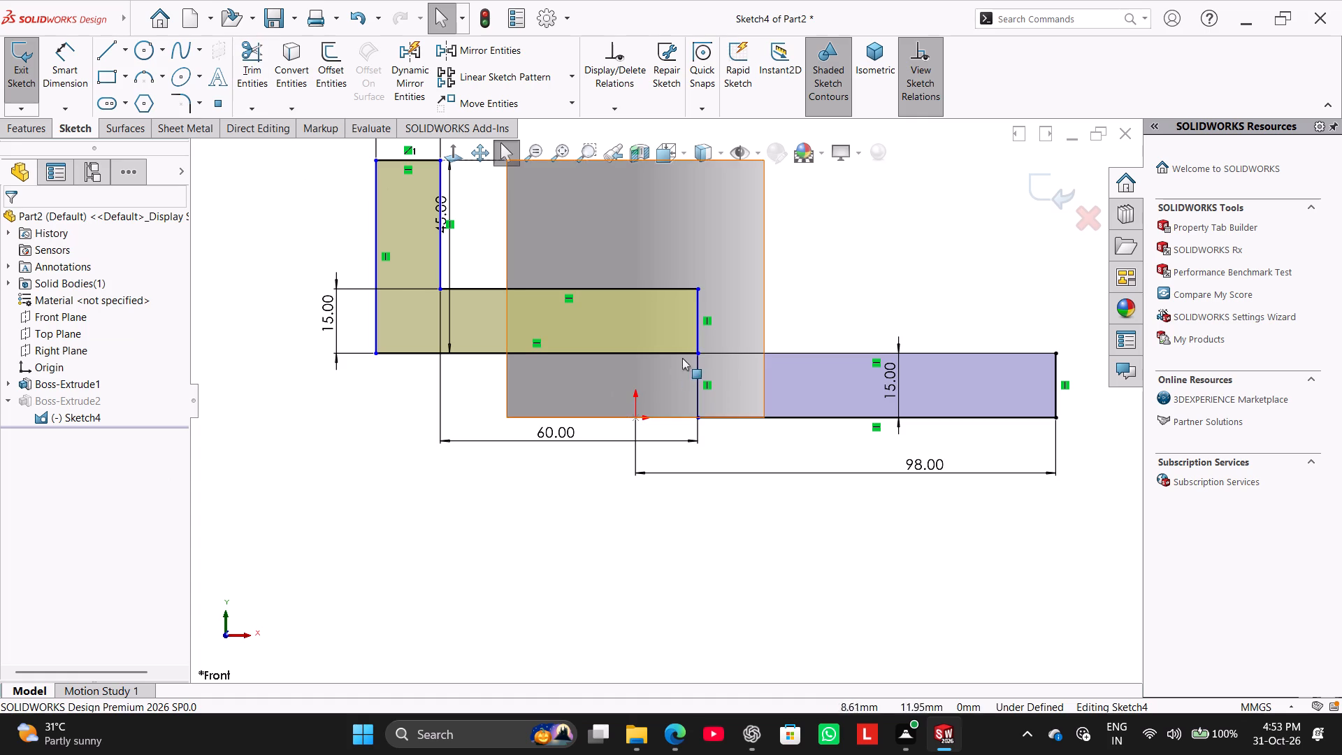
left_click_drag(711, 336, 711, 437)
left_click(261, 69)
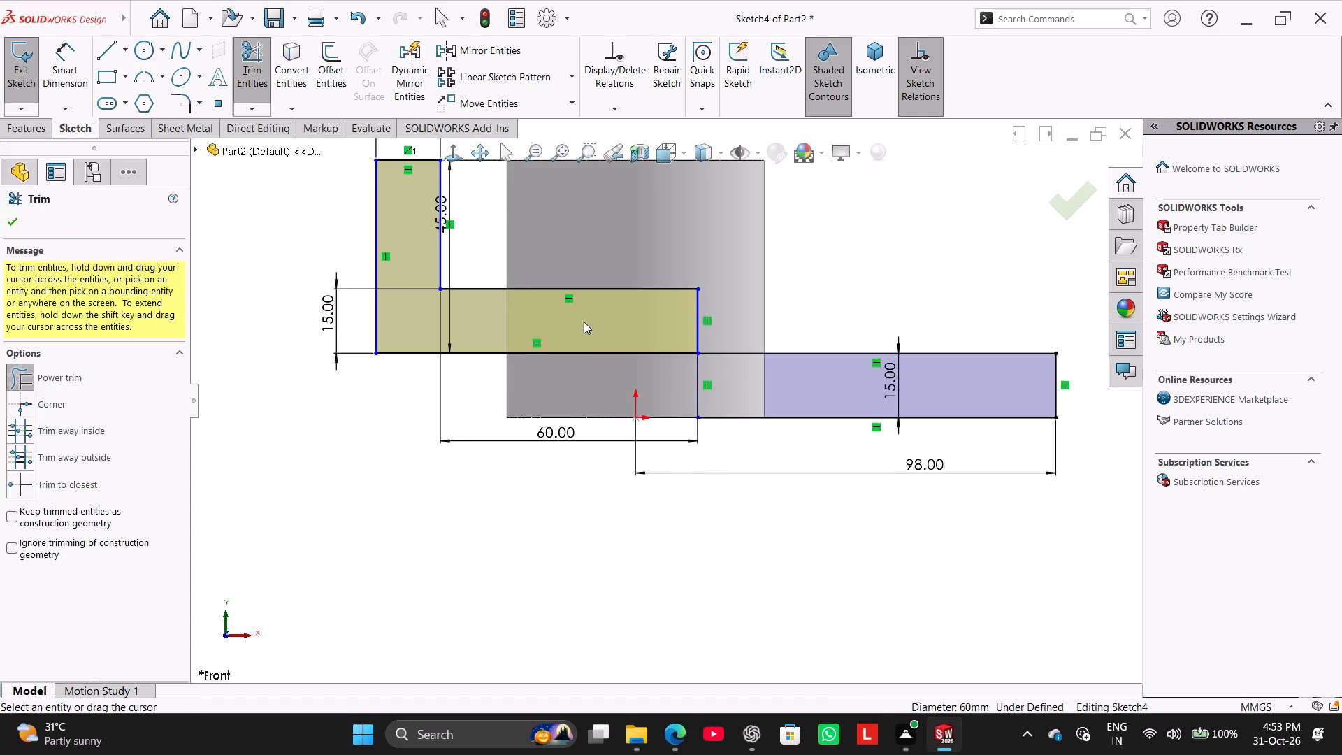
left_click_drag(742, 336, 714, 447)
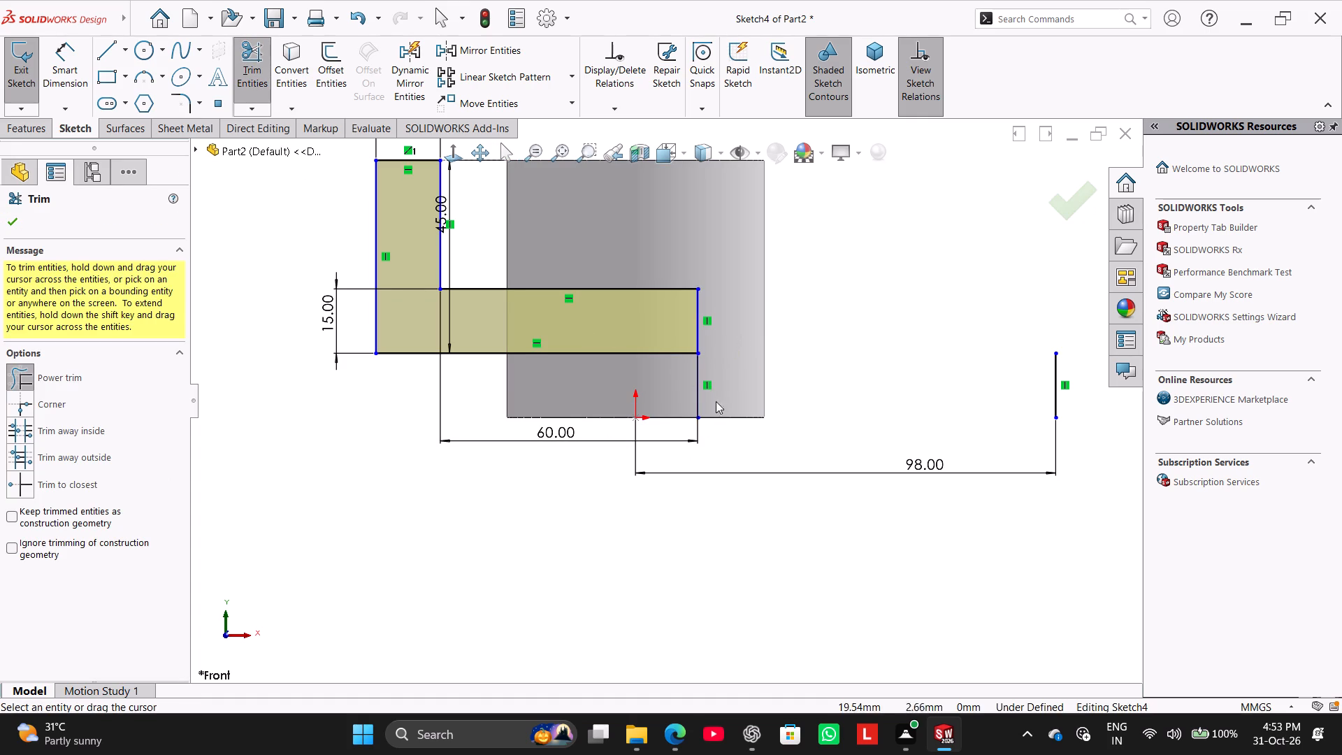
left_click_drag(712, 359, 655, 412)
right_click(821, 326)
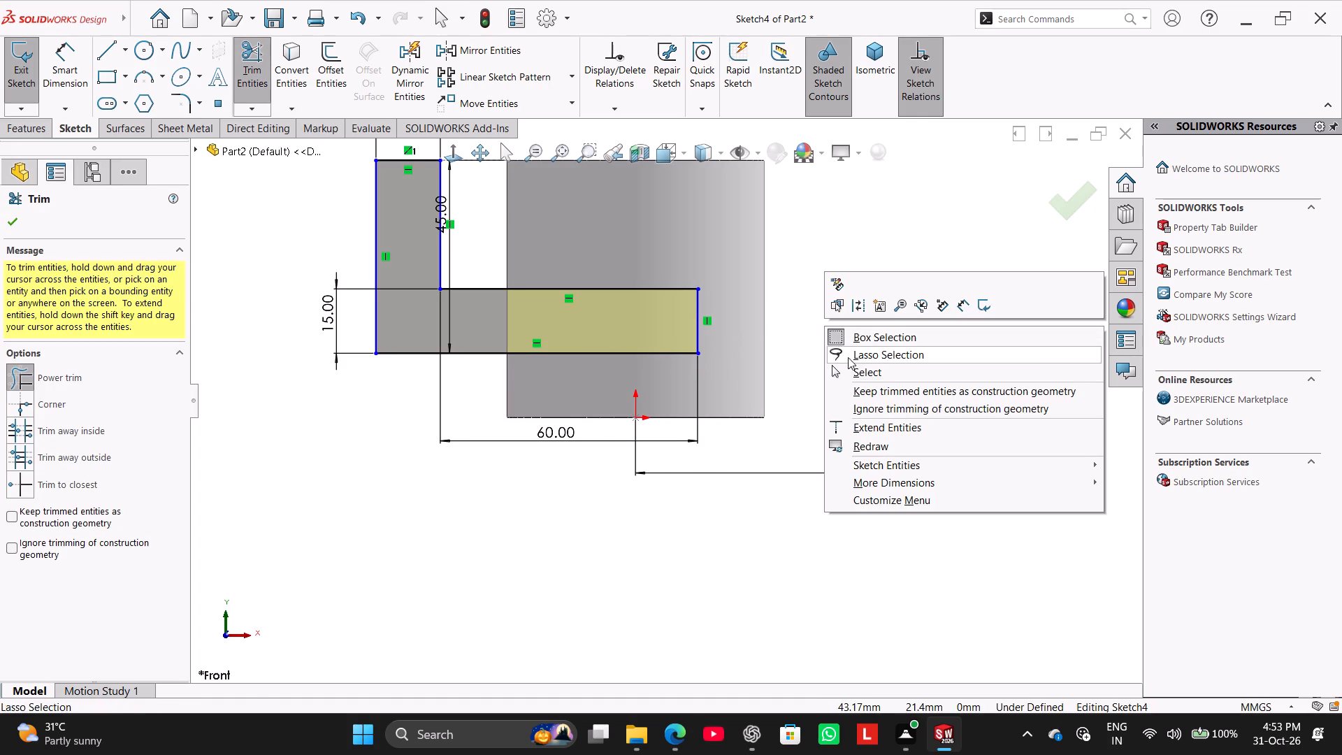
left_click(856, 370)
Make the L-profile's inner vertical edge coincident with the origin.
left_click(634, 420, "ctrl")
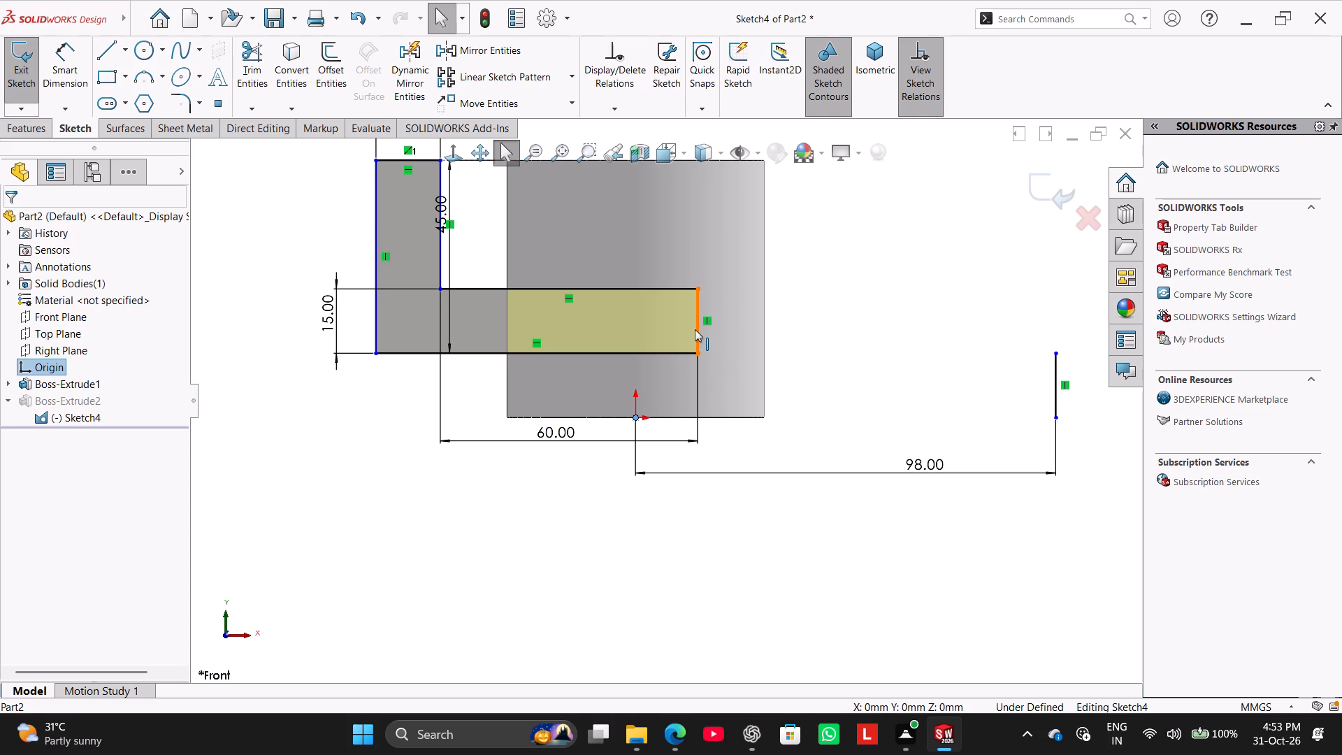
left_click(694, 329, "ctrl")
left_click(33, 489)
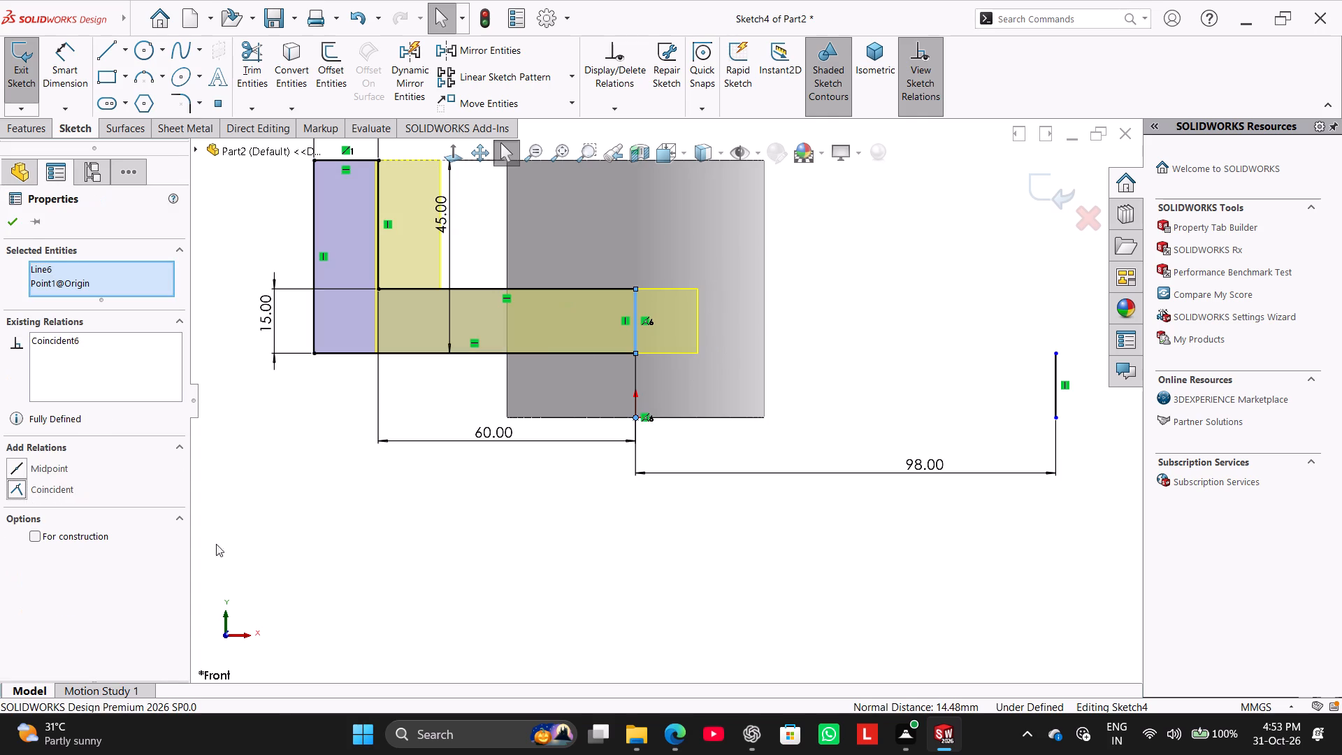
left_click(254, 556)
Delete the rectangle's leftover outer vertical line together with its 98 mm dimension.
scroll(572, 401, "up", 2)
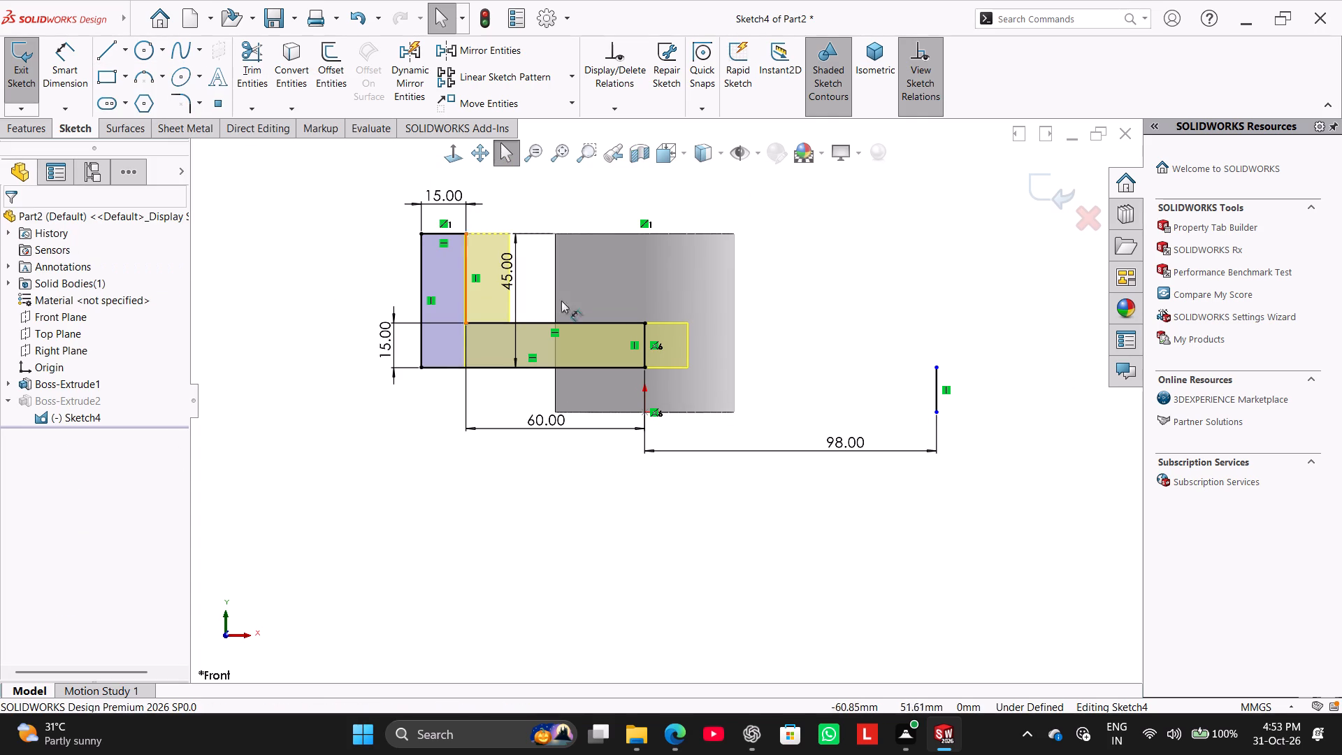
left_click_drag(998, 396, 866, 465)
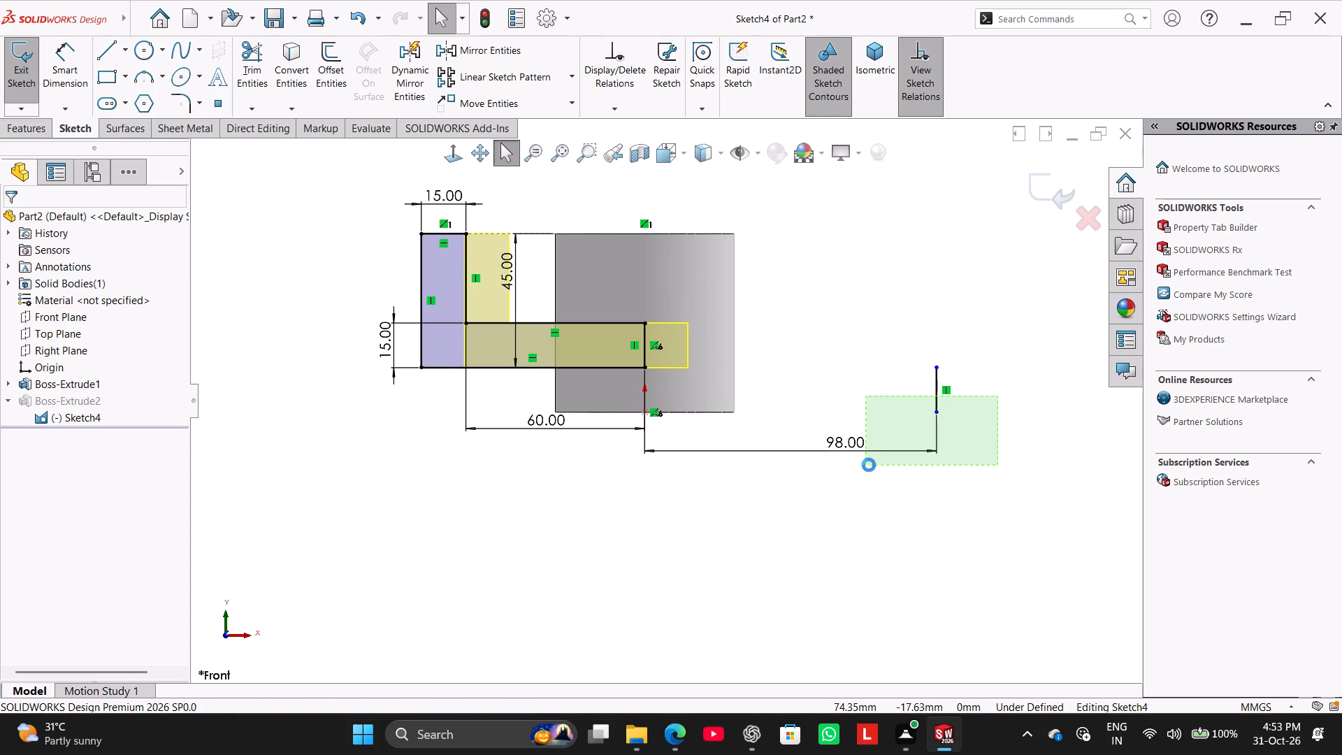
left_click_drag(1041, 529, 825, 289)
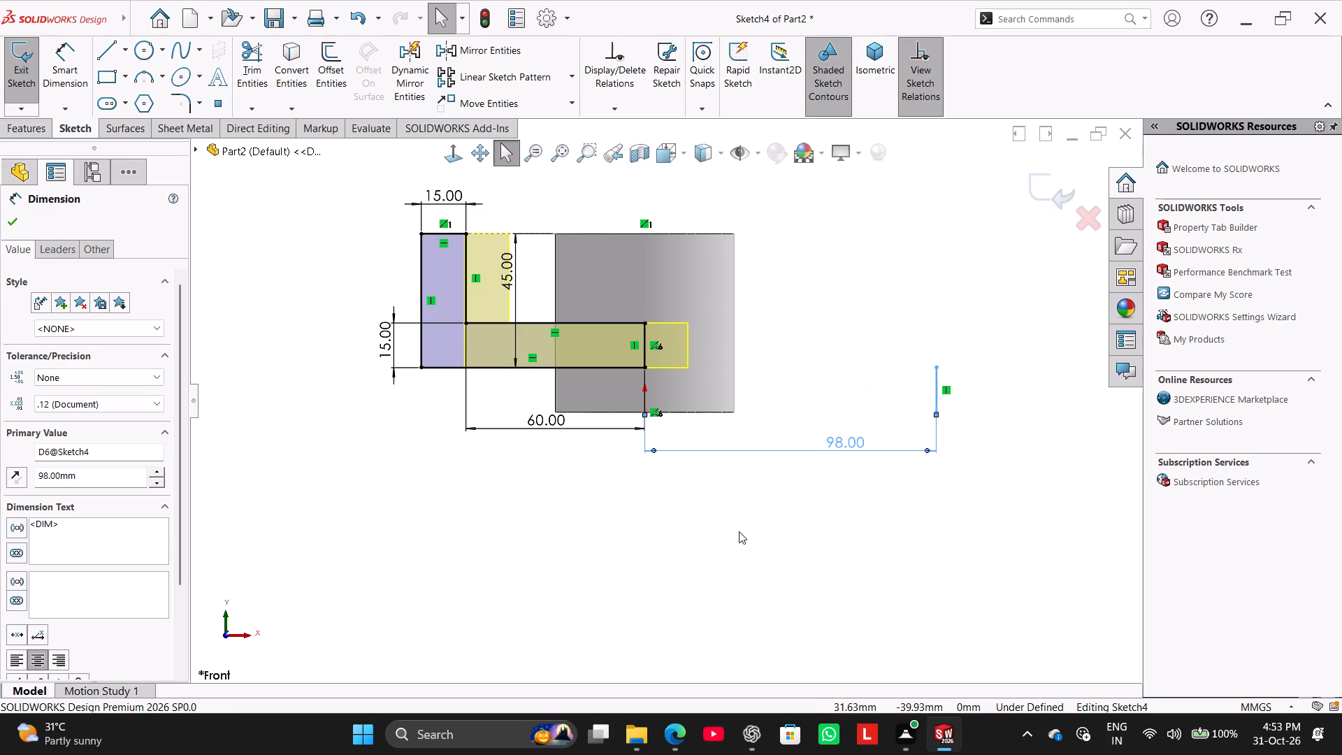
right_click(739, 531)
left_click(774, 689)
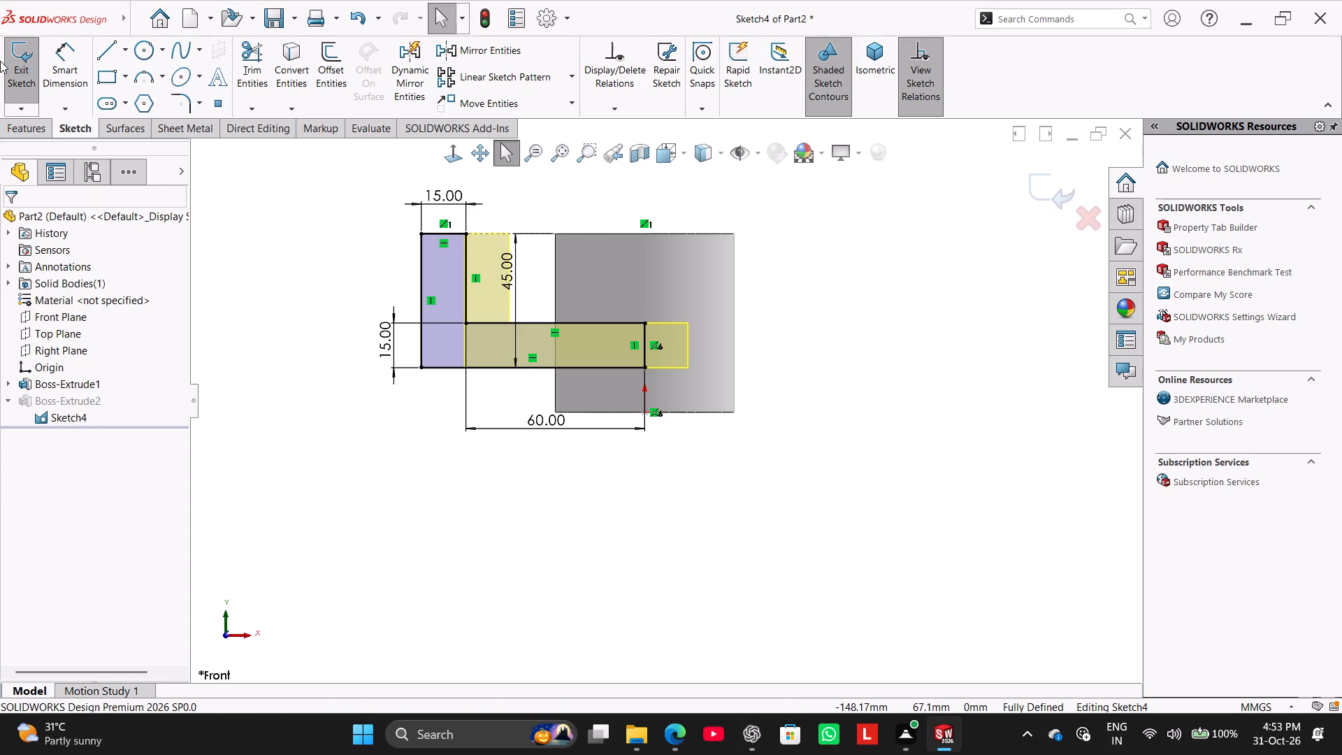
Exit the sketch to rebuild the L-shaped arm extrusion without the rectangle.
left_click(231, 217)
left_click(18, 65)
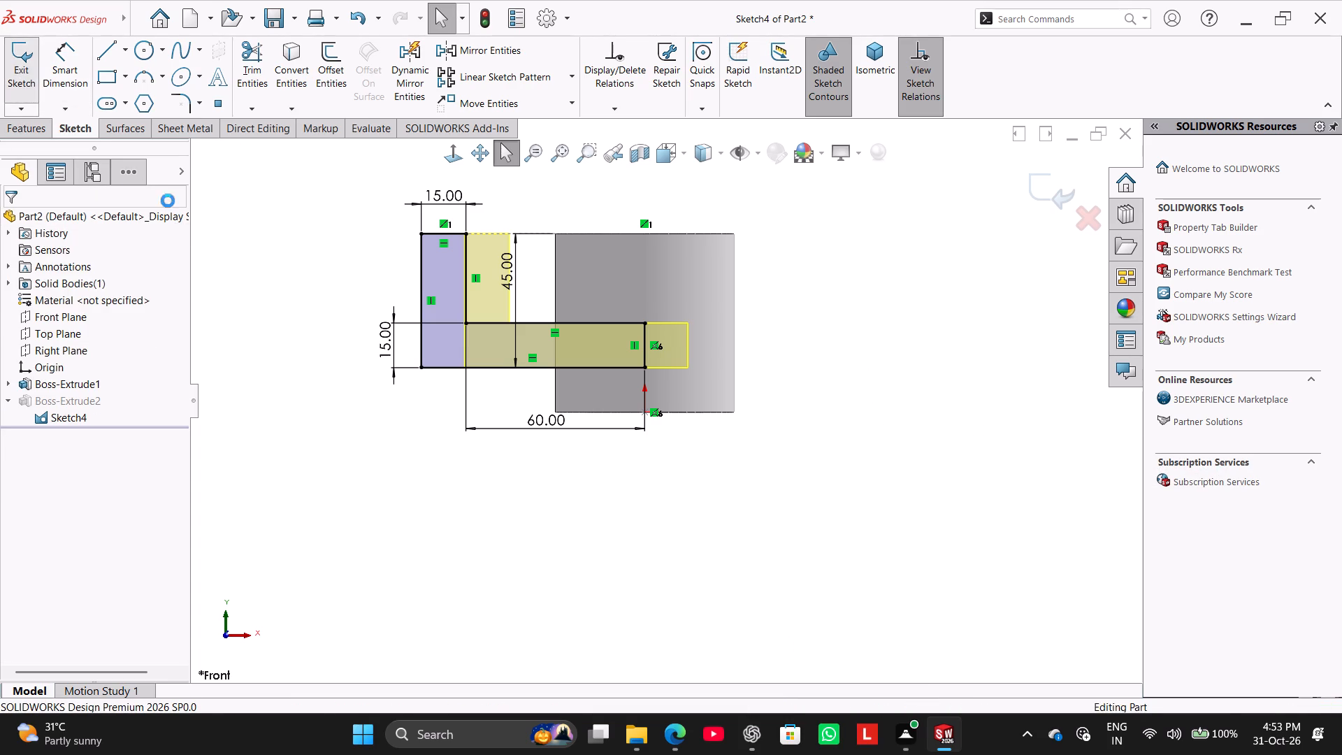
right_click_drag(291, 357, 452, 214)
middle_click_drag(356, 390, 355, 459)
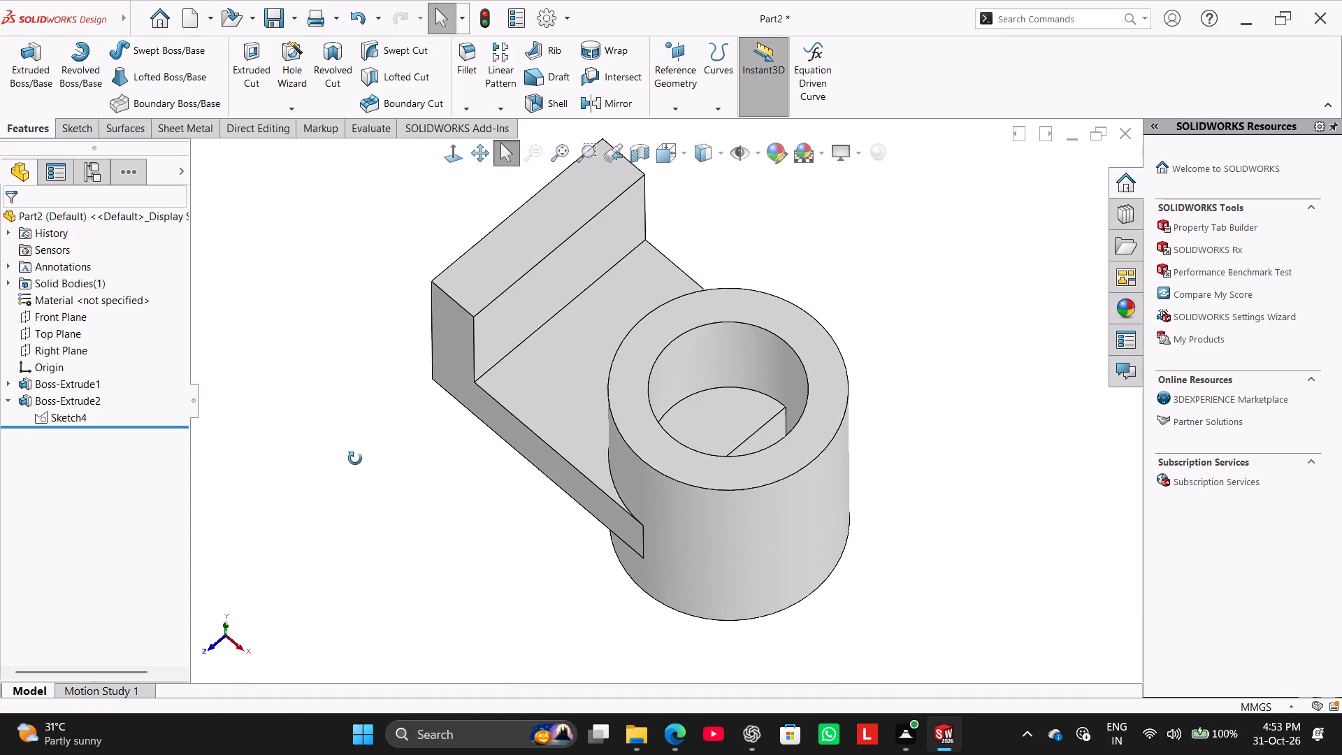
middle_click_drag(355, 459, 359, 501)
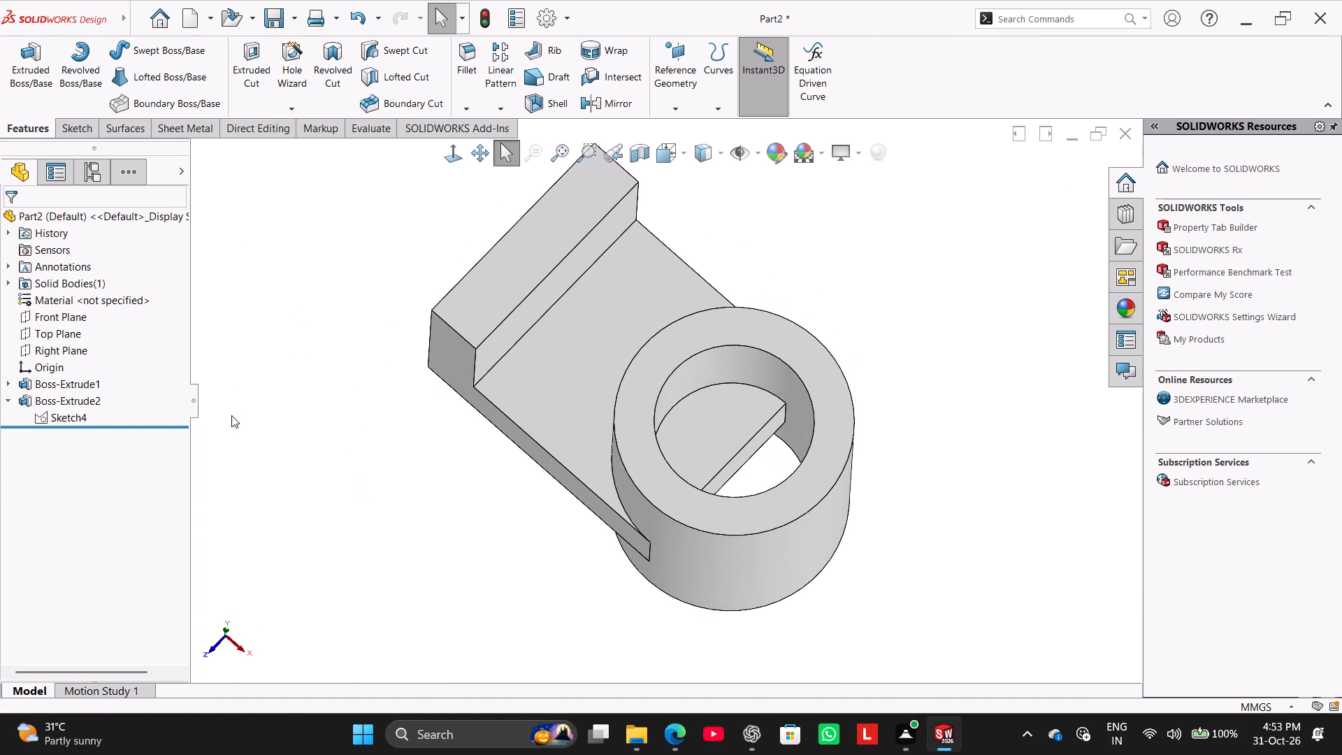
Start a sketch on the Front Plane and draw a corner rectangle from the origin, about 75.6 mm by 16.9 mm, opposite the L-shaped arm.
right_click_drag(258, 452, 533, 270)
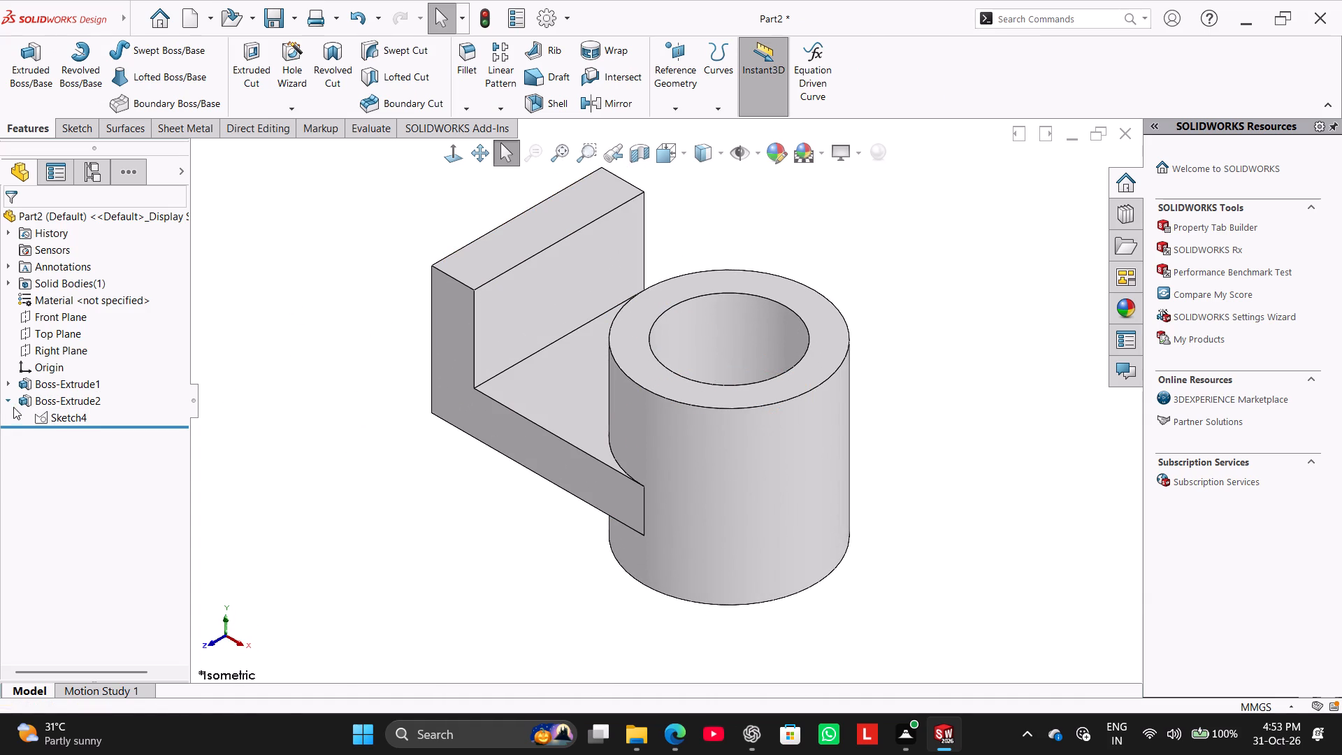
left_click(6, 403)
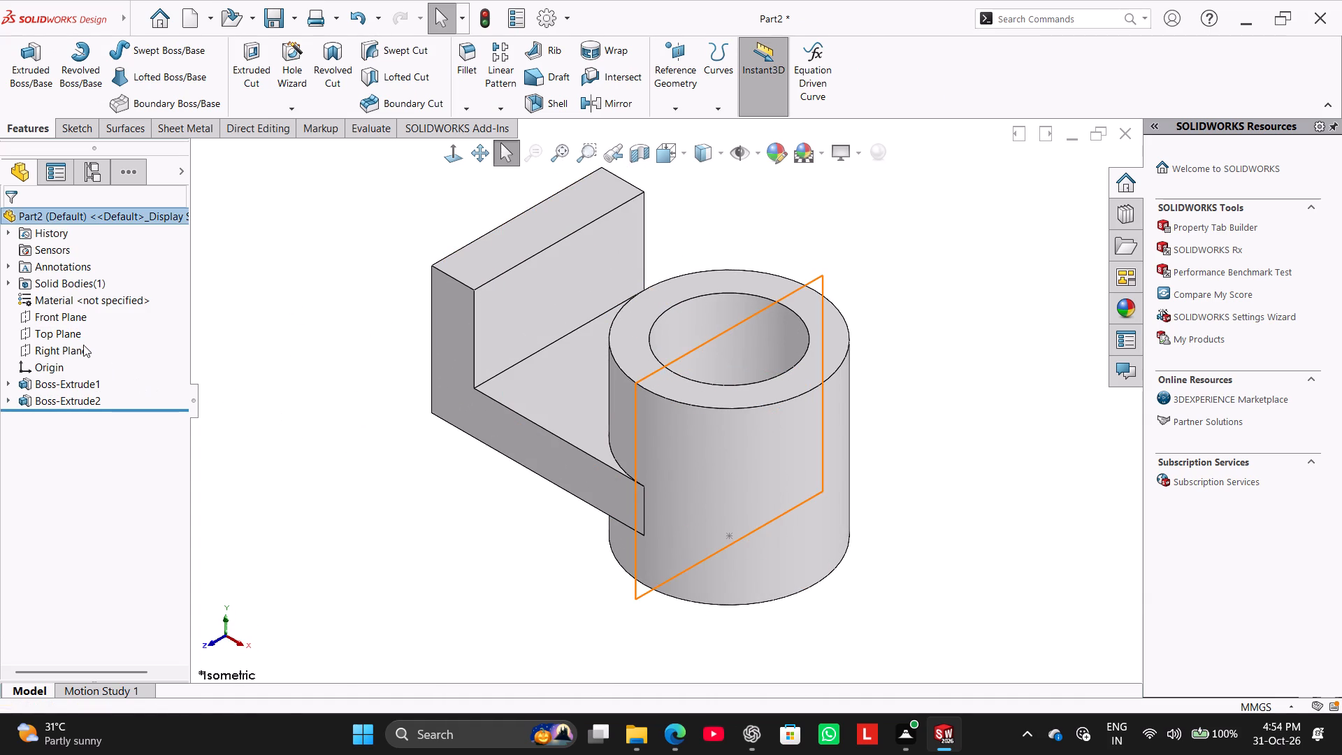
left_click(72, 316)
left_click(85, 287)
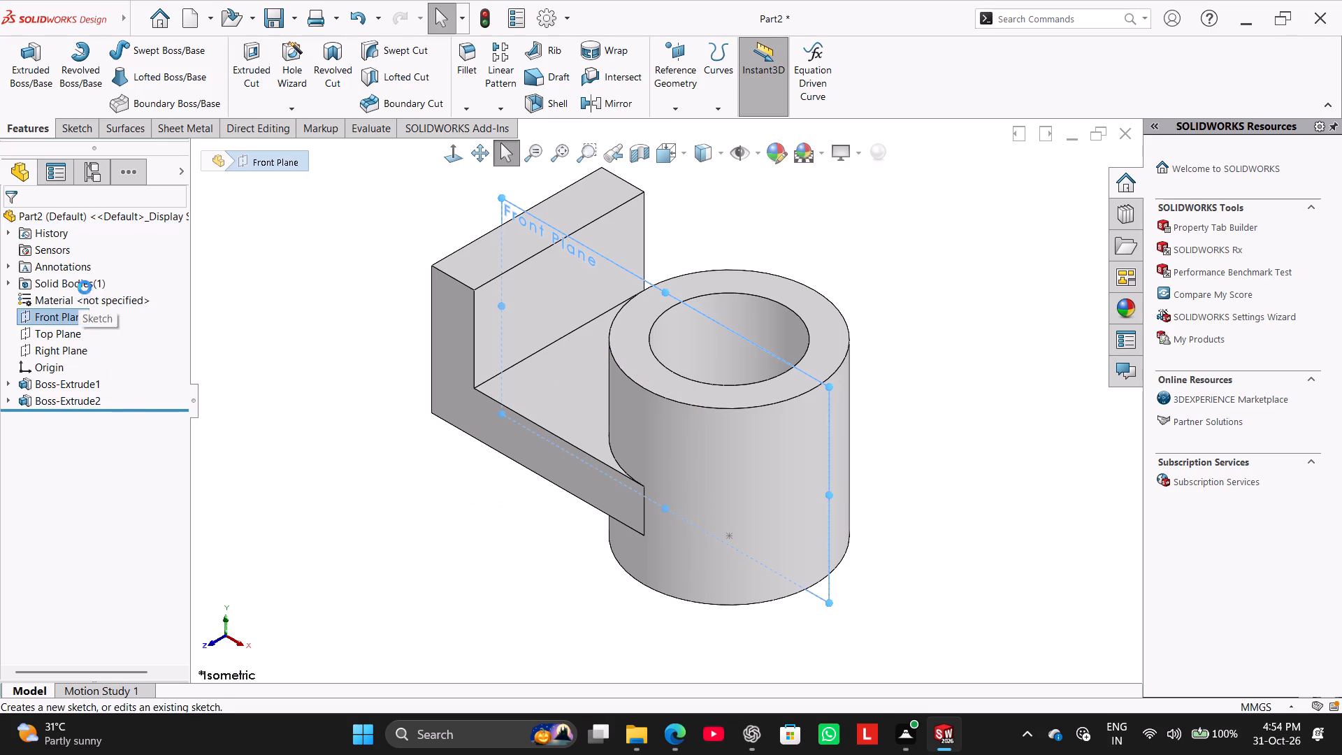
scroll(285, 523, "up", 2)
left_click(303, 414)
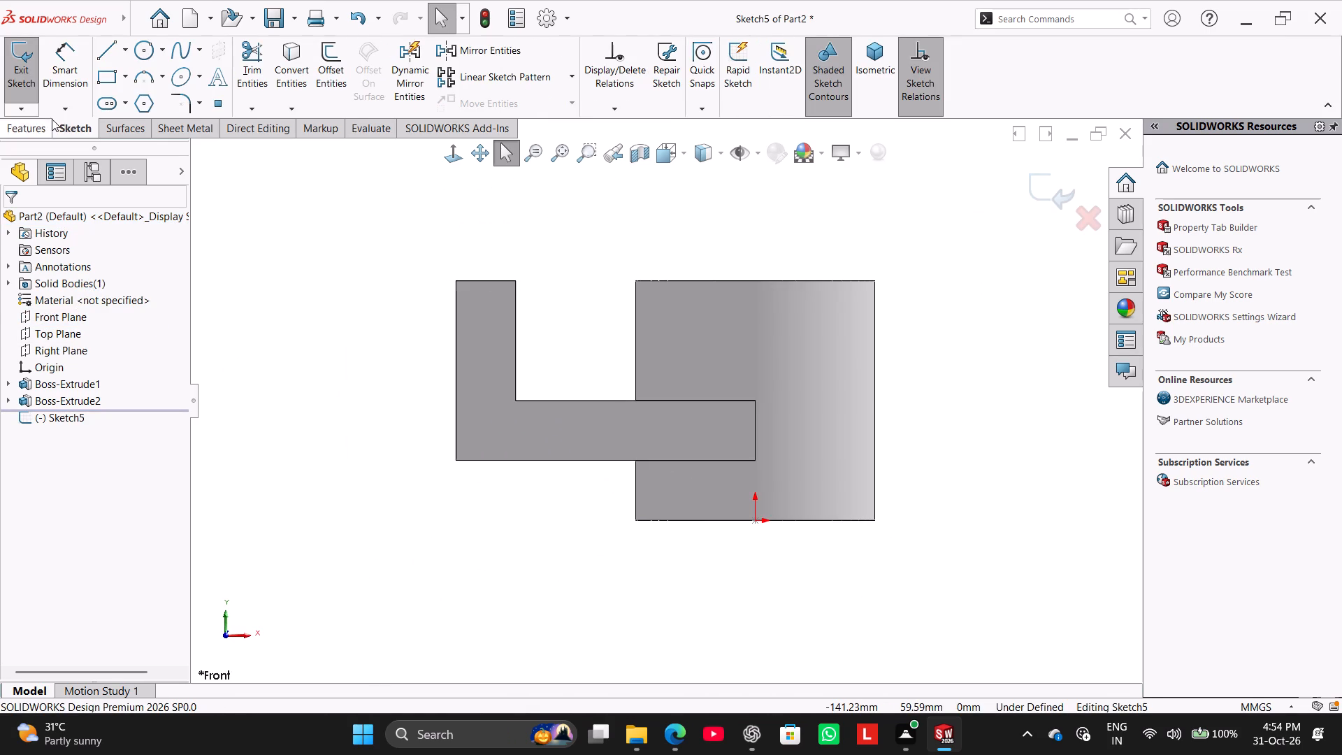
left_click(106, 76)
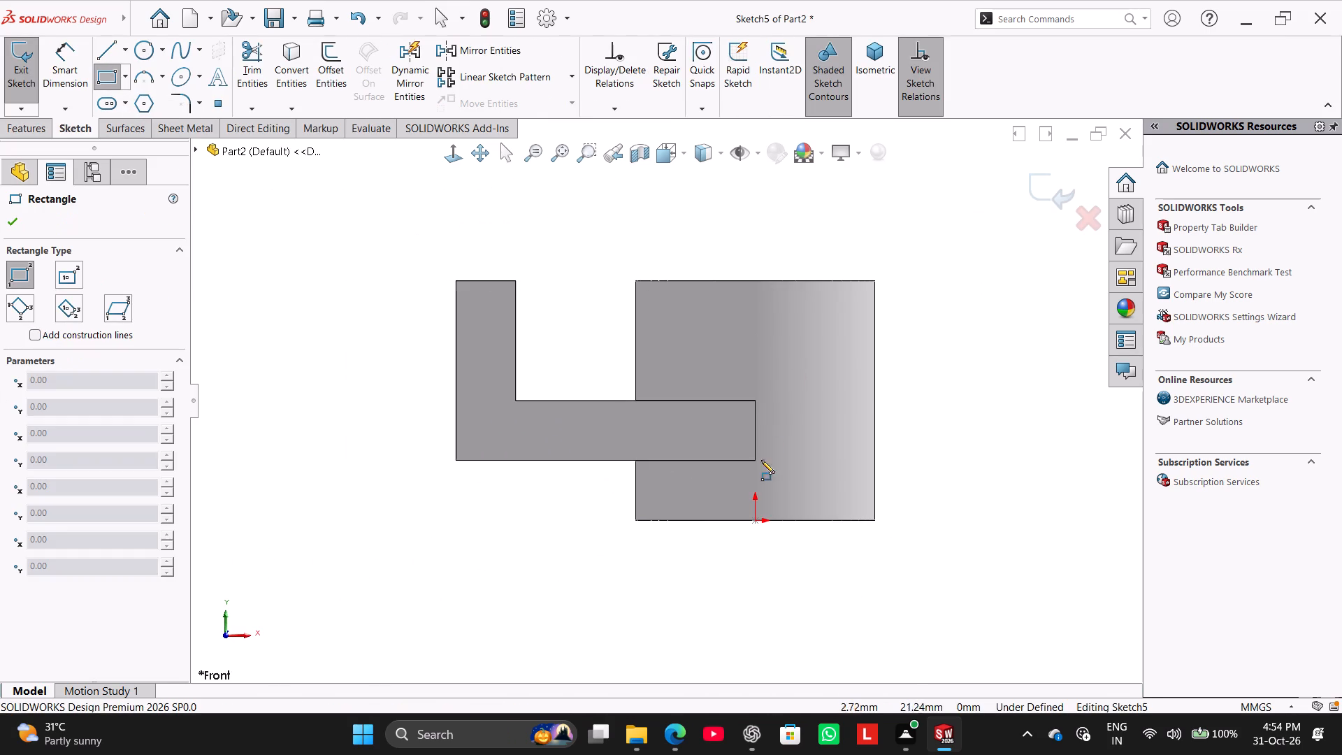
left_click(756, 520)
left_click(1057, 453)
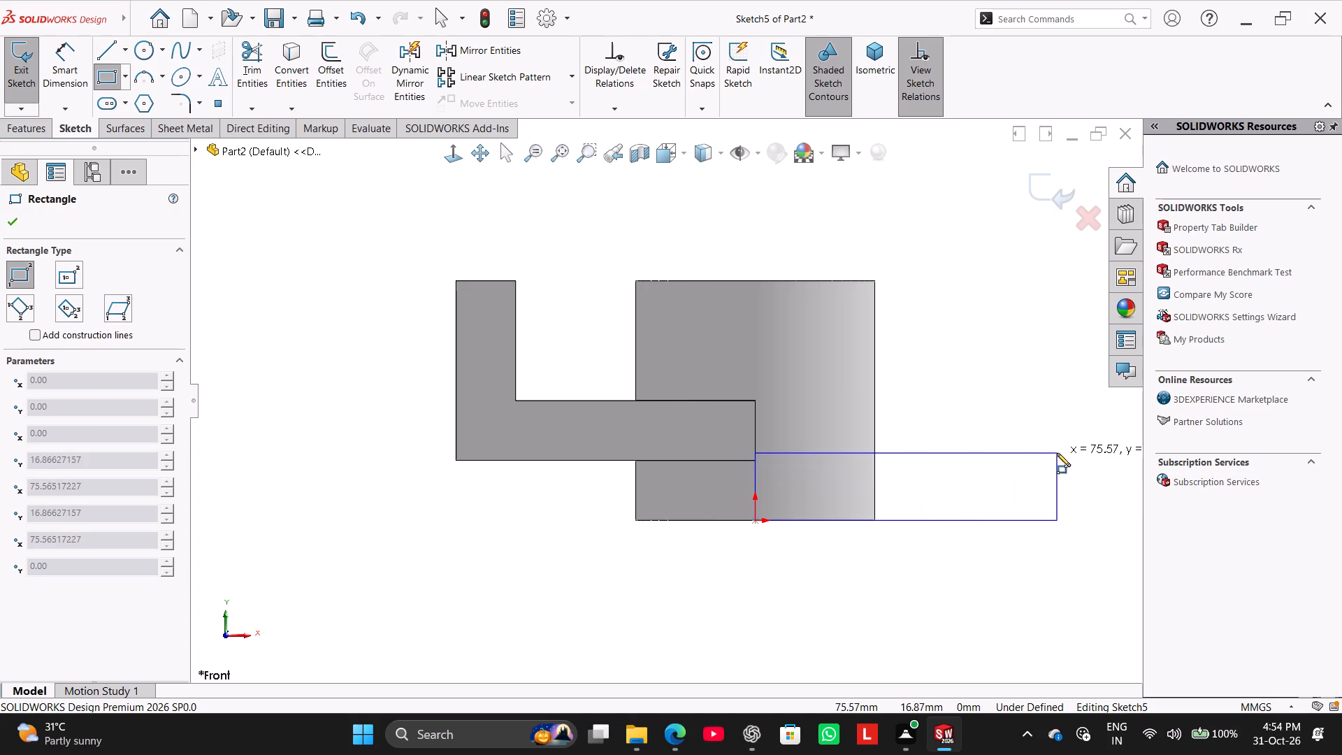
right_click(1025, 363)
left_click(1048, 377)
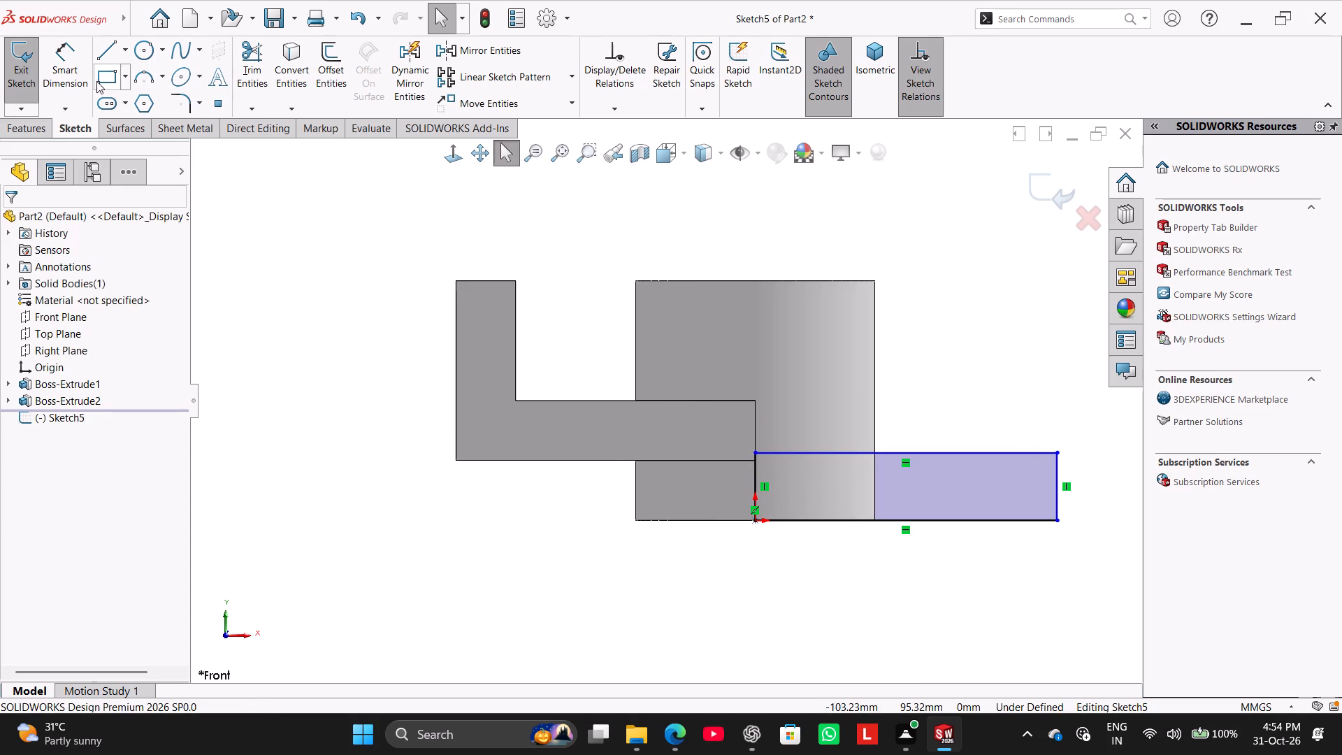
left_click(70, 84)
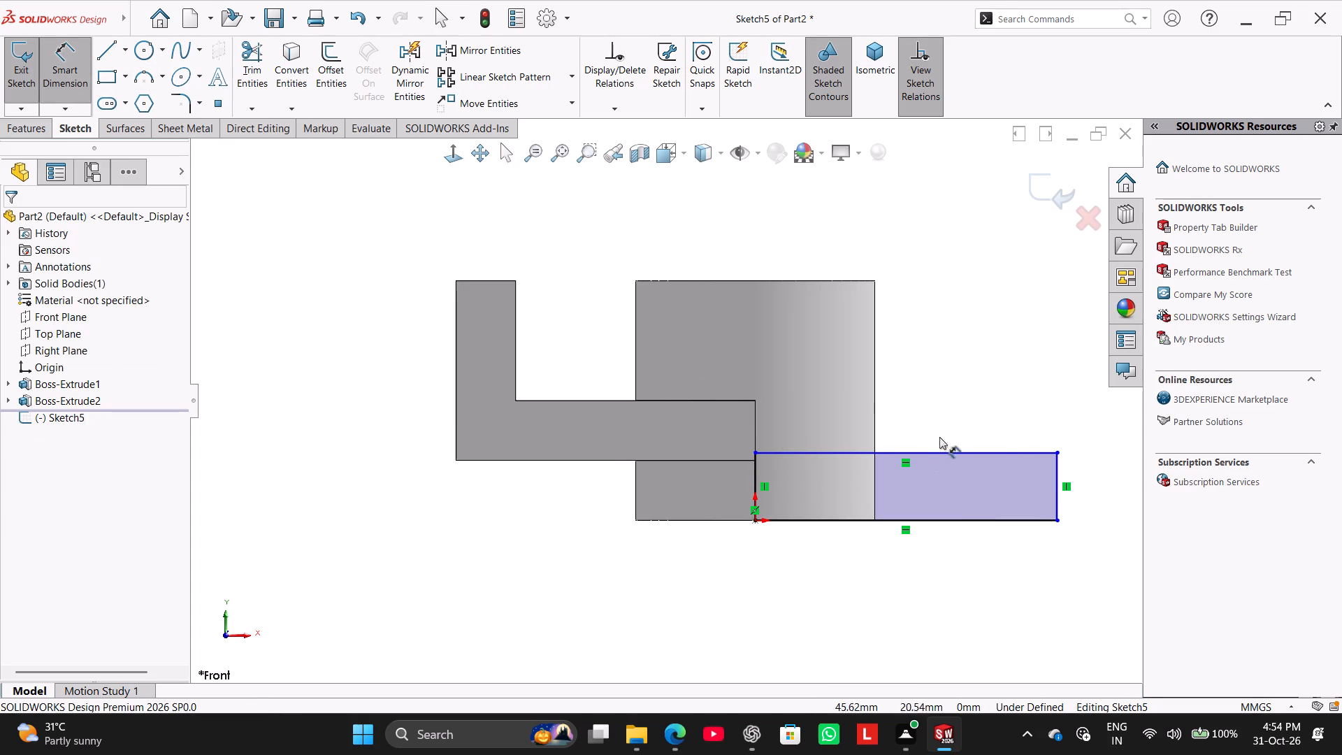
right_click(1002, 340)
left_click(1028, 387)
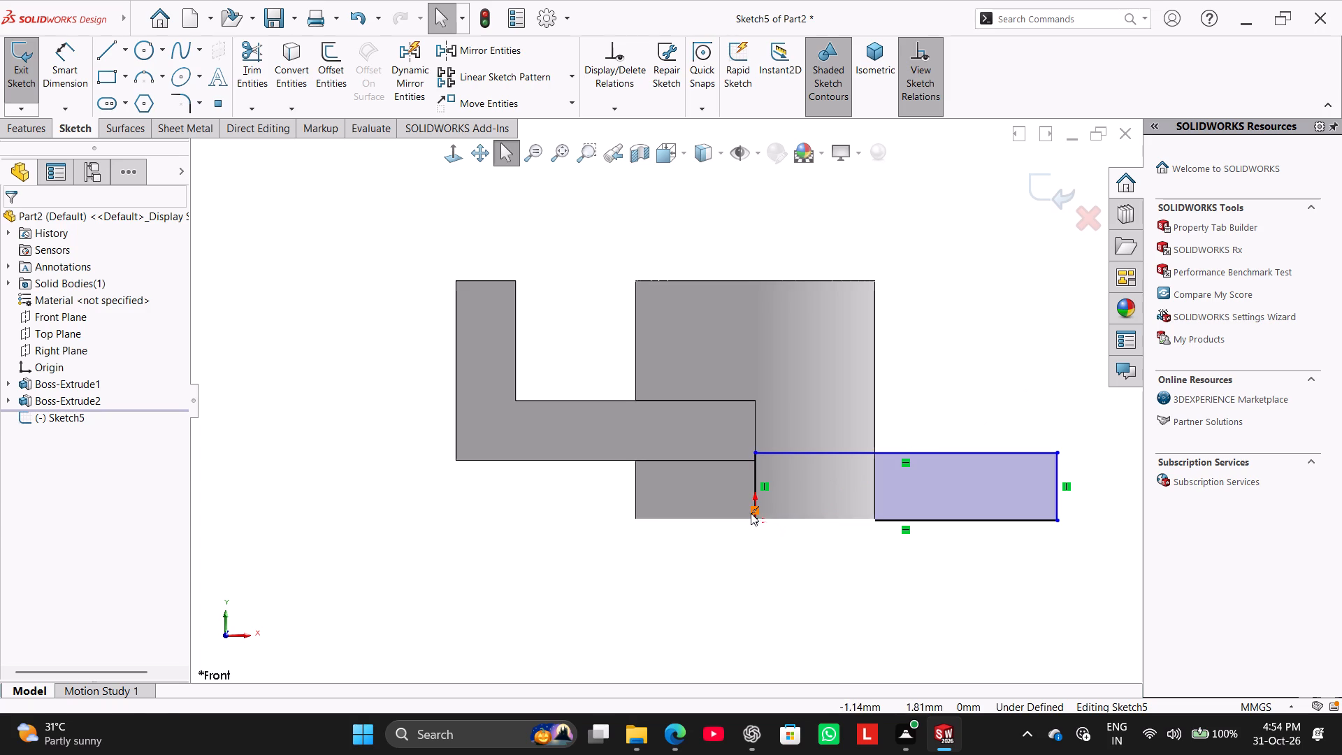
Delete the rectangle corner's coincident relation with the origin and move the inner vertical edge about 6.4 mm away from the origin.
right_click(751, 513)
left_click(788, 700)
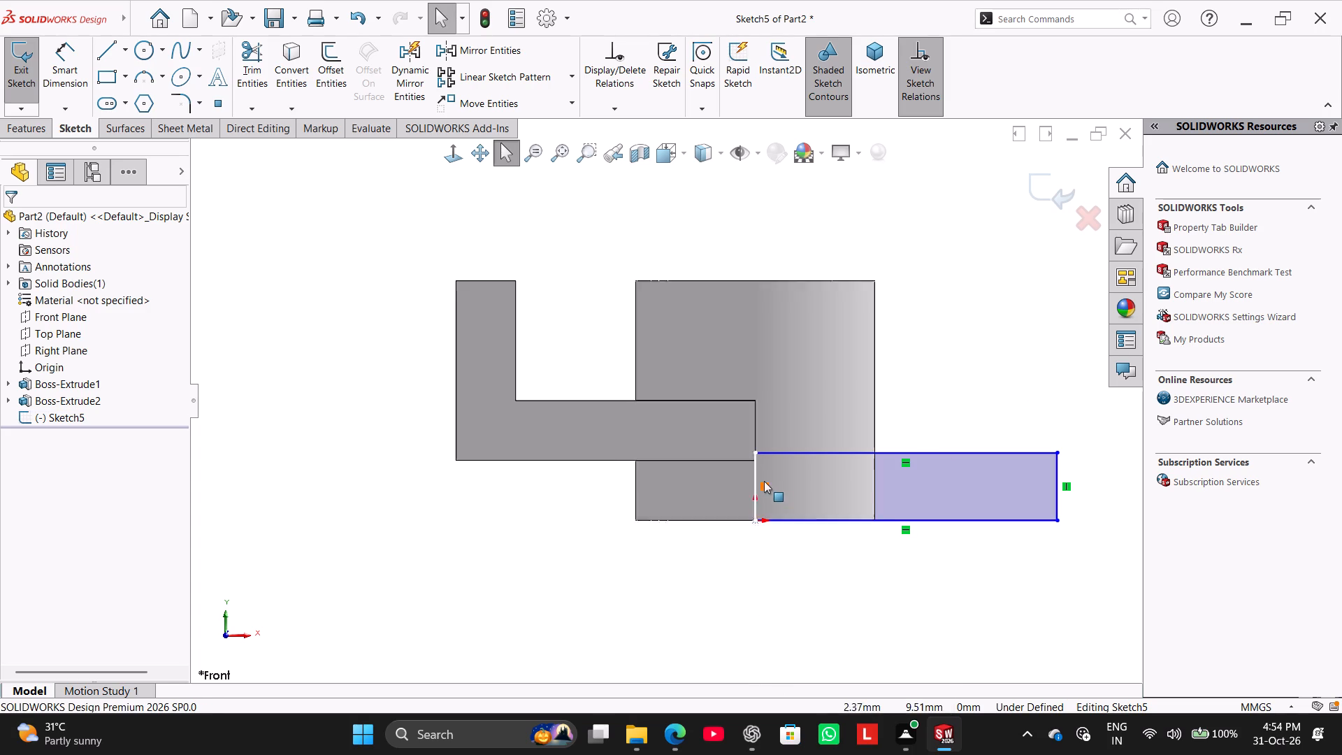
left_click_drag(758, 481, 781, 487)
left_click(777, 559)
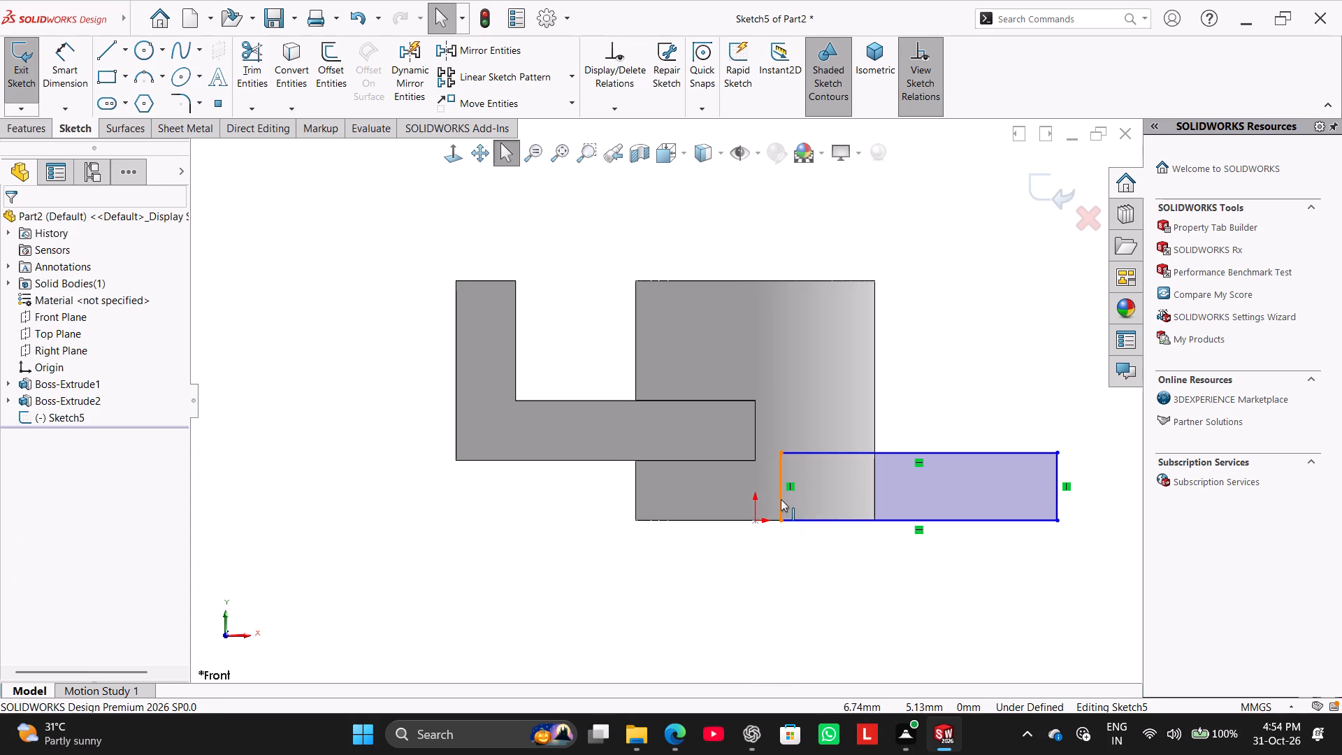
Dimension the rectangle's inner vertical edge 10 mm from the origin.
left_click(781, 499, "ctrl")
left_click(756, 521, "ctrl")
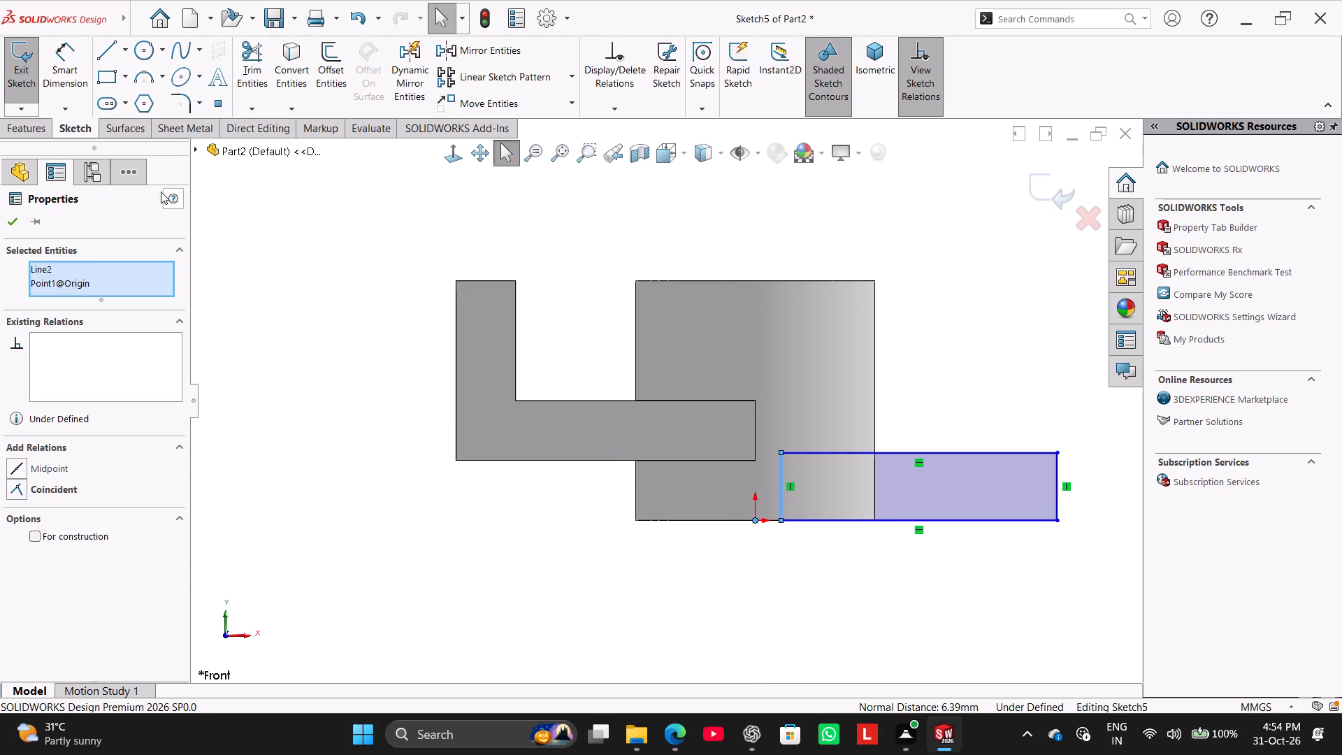
left_click(75, 63)
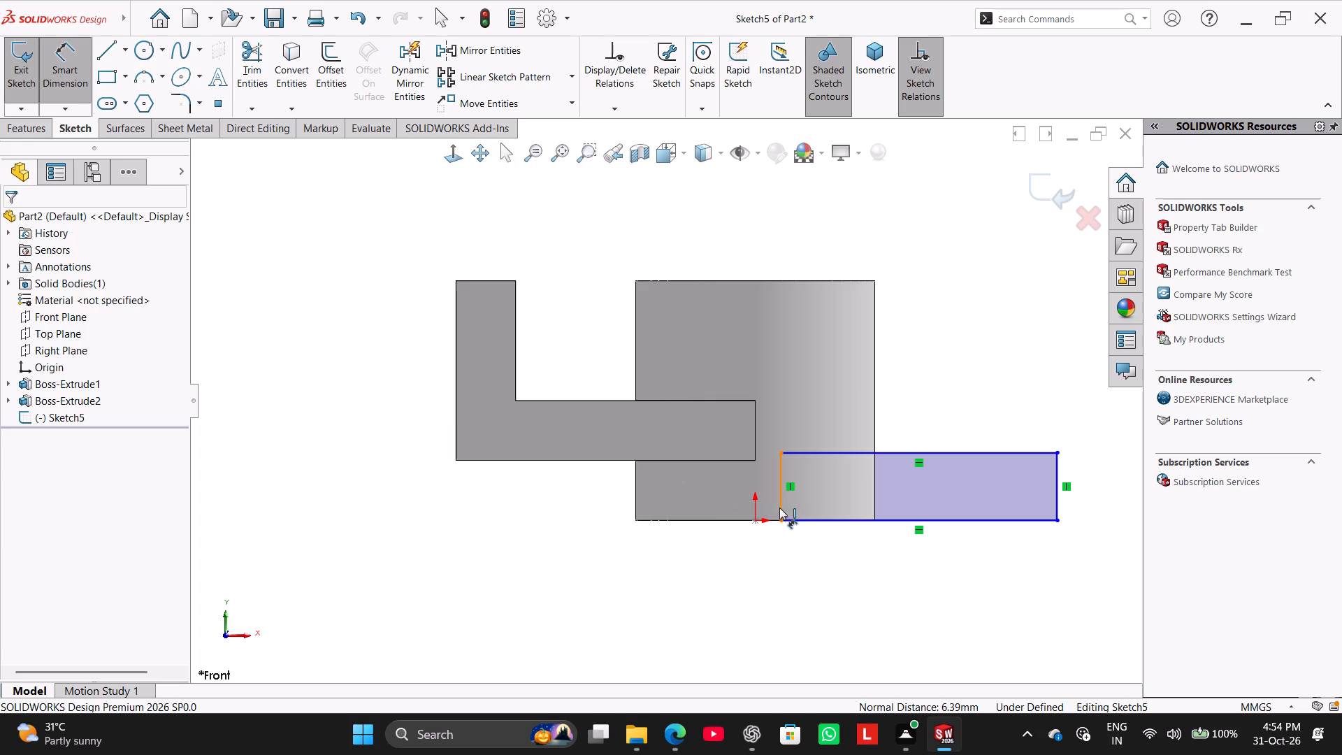
left_click(779, 508)
left_click(754, 522)
left_click(772, 556)
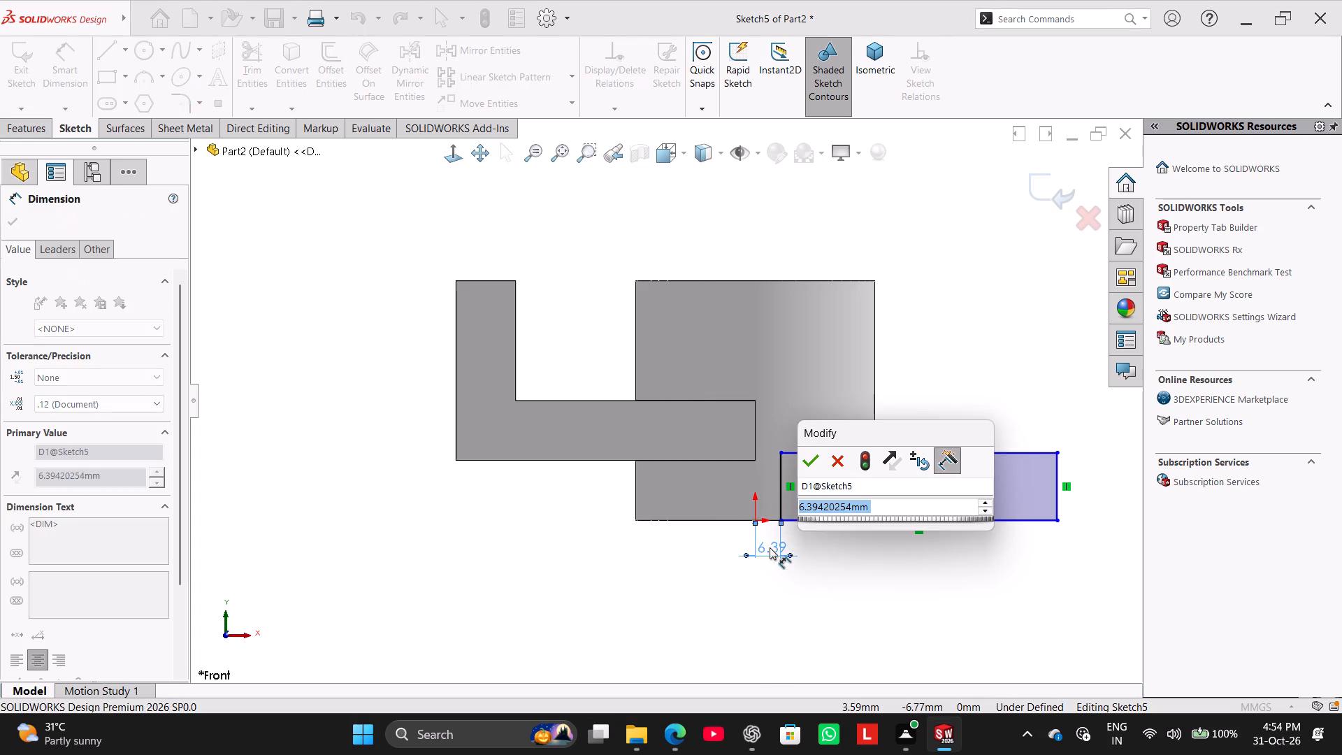
type("10")
key("Return")
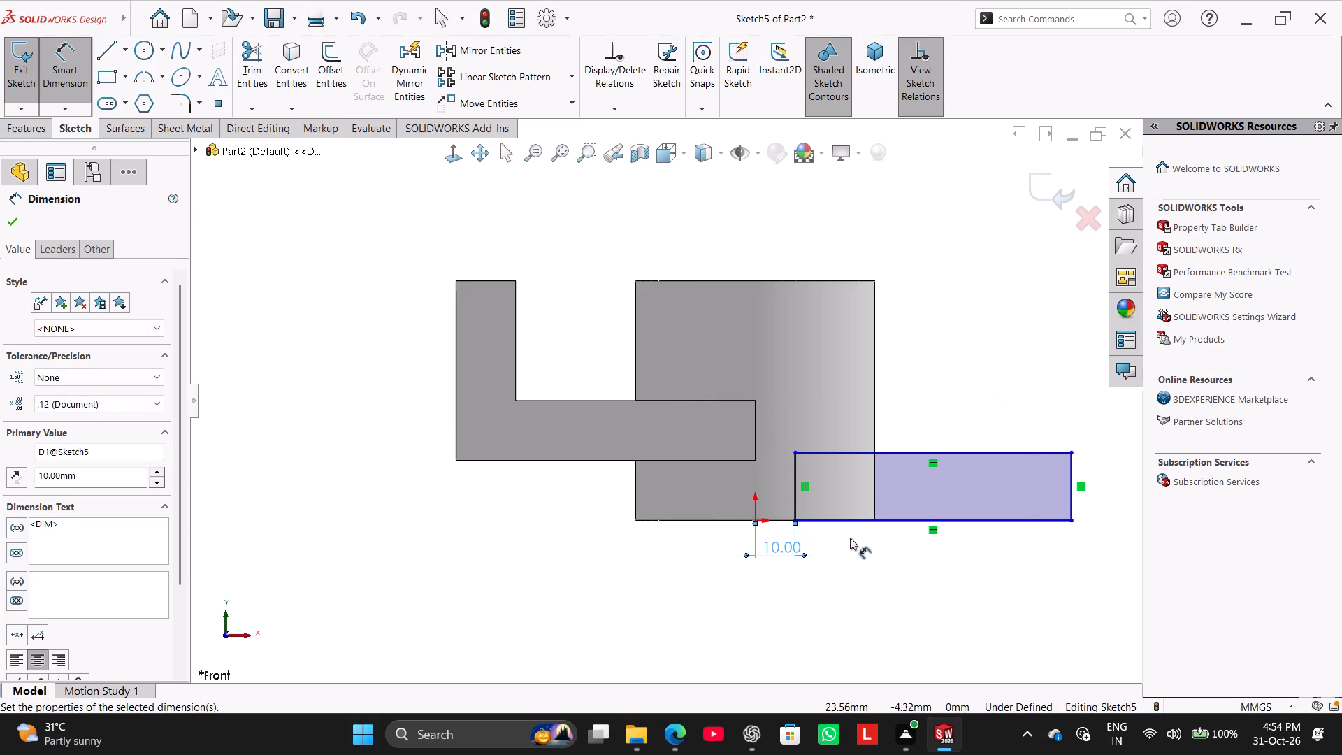
Dimension the rectangle's outer vertical edge from the origin as 75+23, giving 98 mm.
left_click(754, 519)
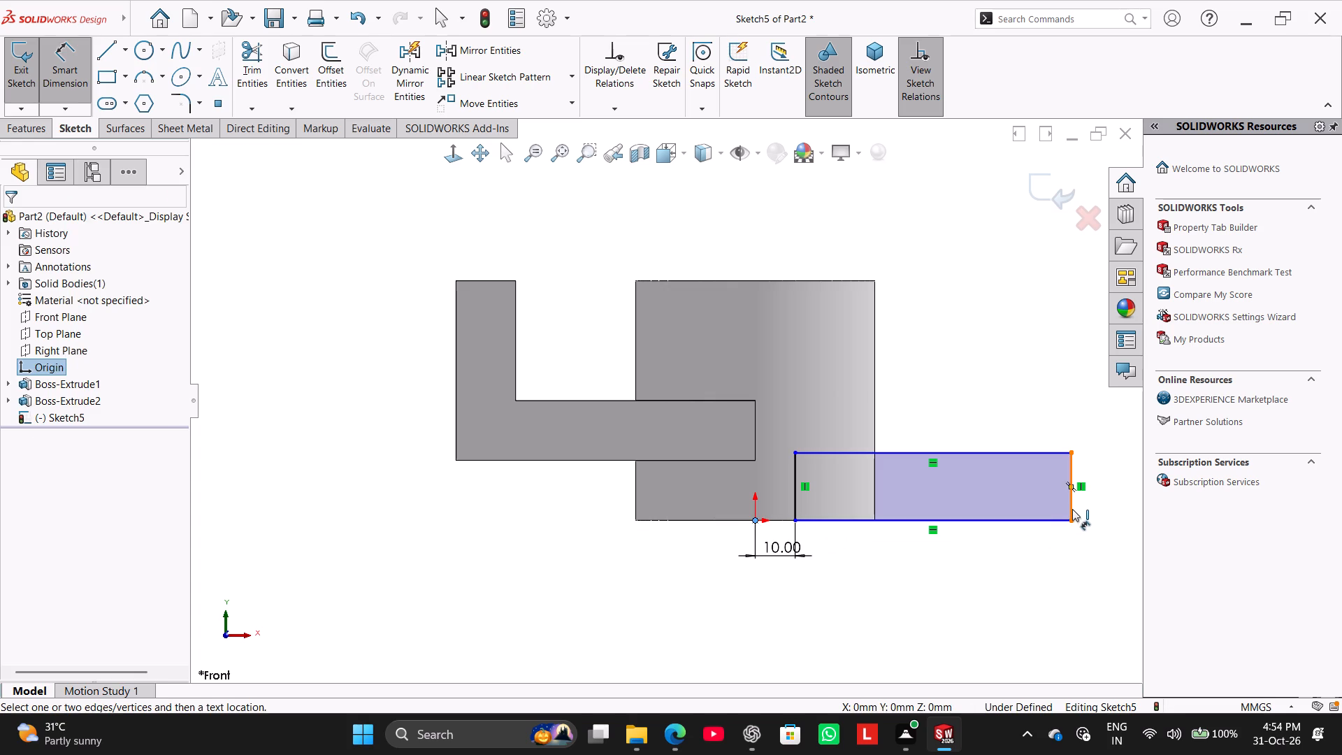
left_click(1072, 509)
left_click(976, 594)
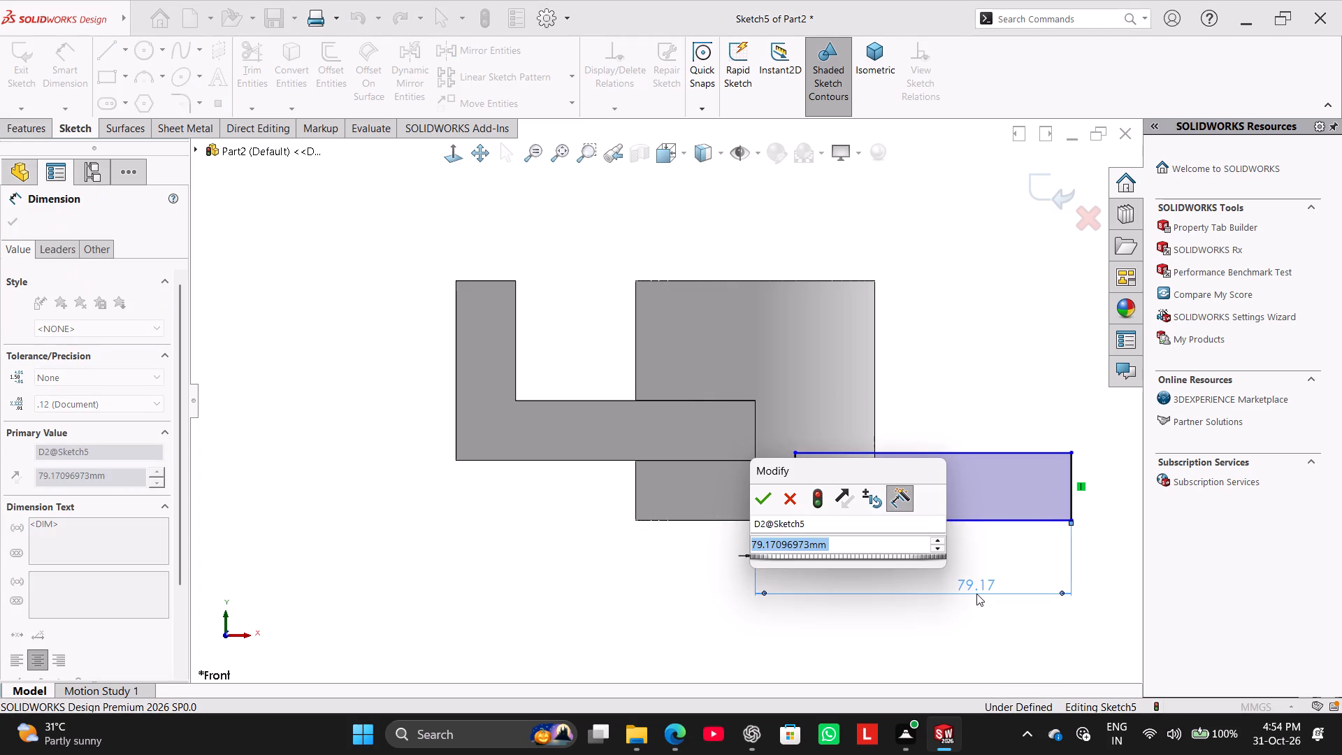
type("75+23")
key("Return")
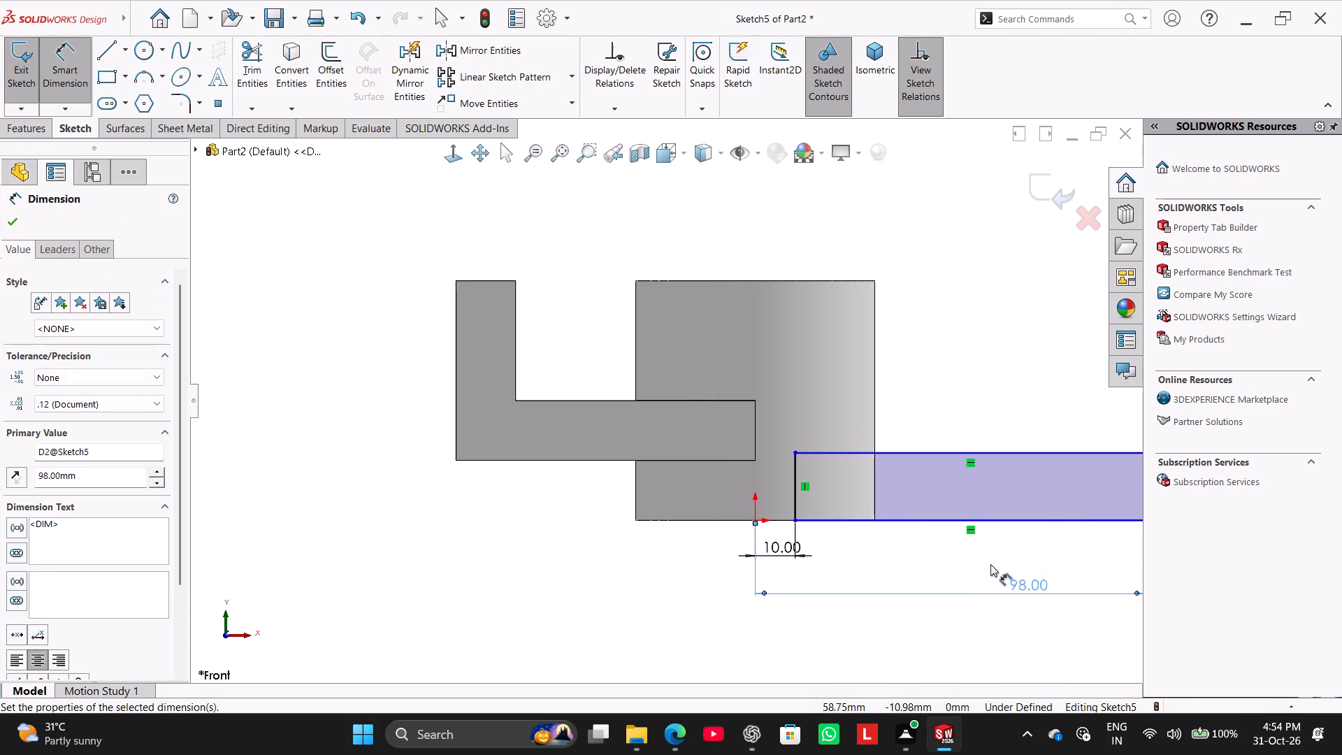
scroll(993, 564, "up", 2)
right_click(965, 321)
left_click(988, 363)
Dimension the rectangle's height between its two horizontal edges as 15 mm.
left_click(64, 80)
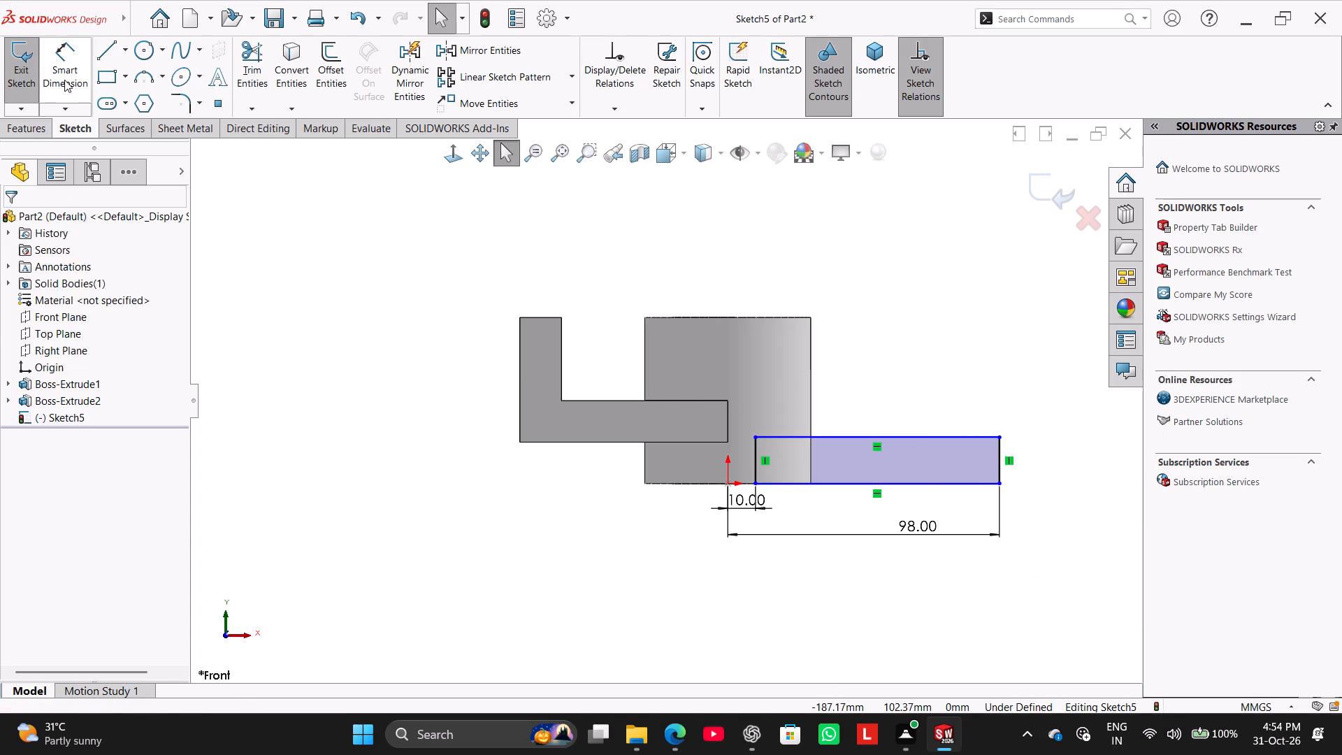
left_click(981, 481)
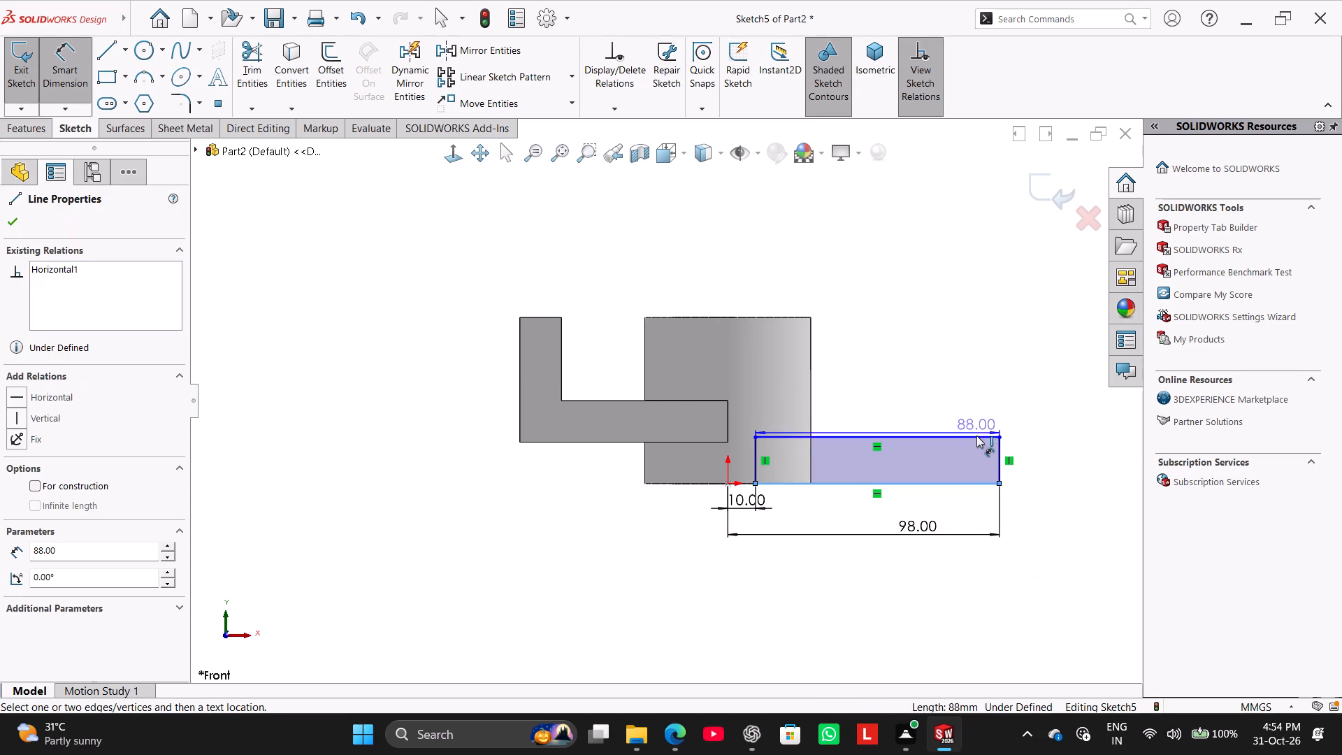
left_click(976, 436)
left_click(1034, 452)
type("15")
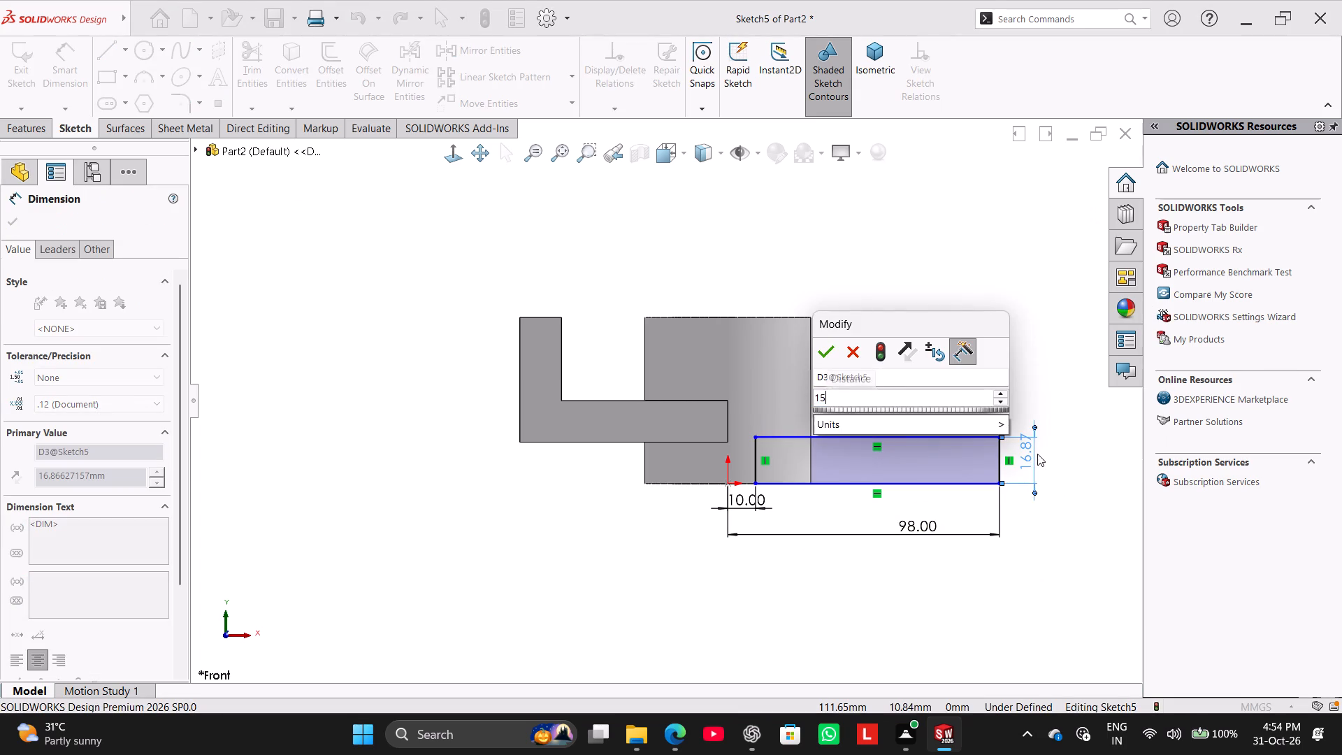
key("Return")
right_click(958, 354)
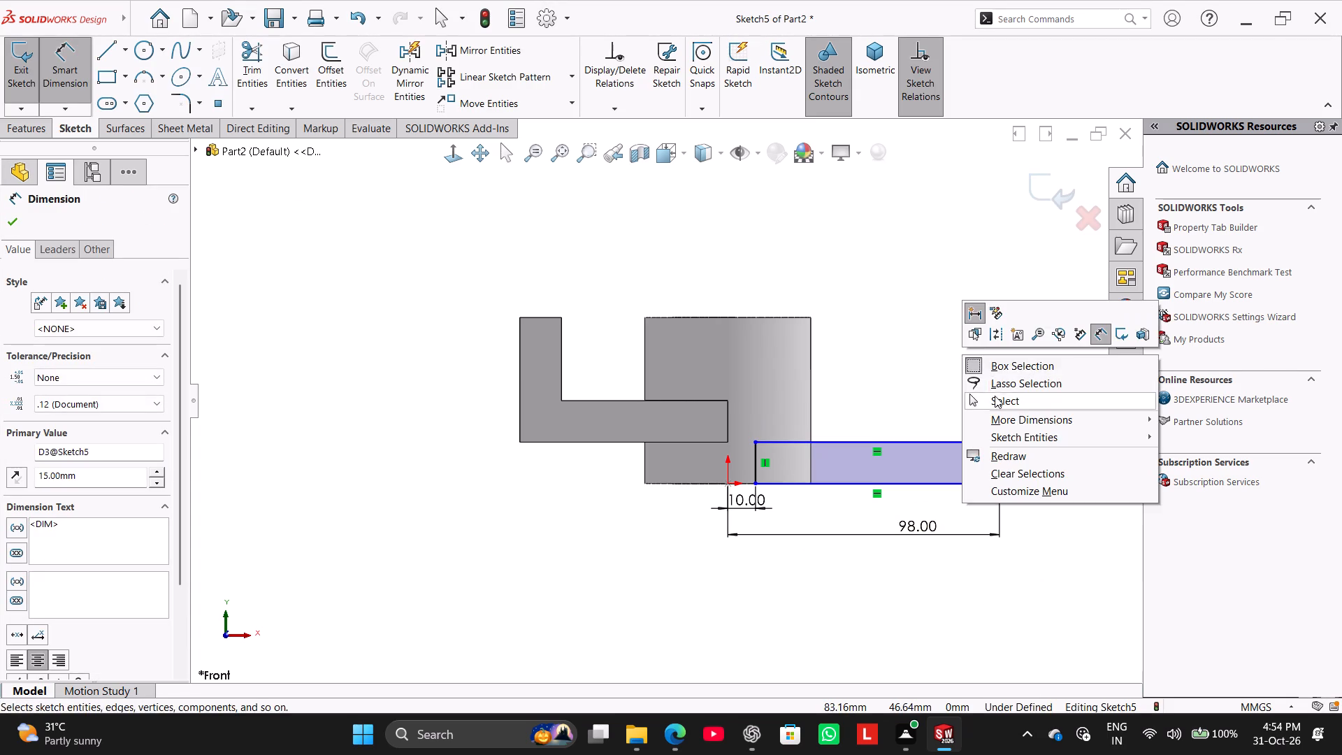
left_click(998, 399)
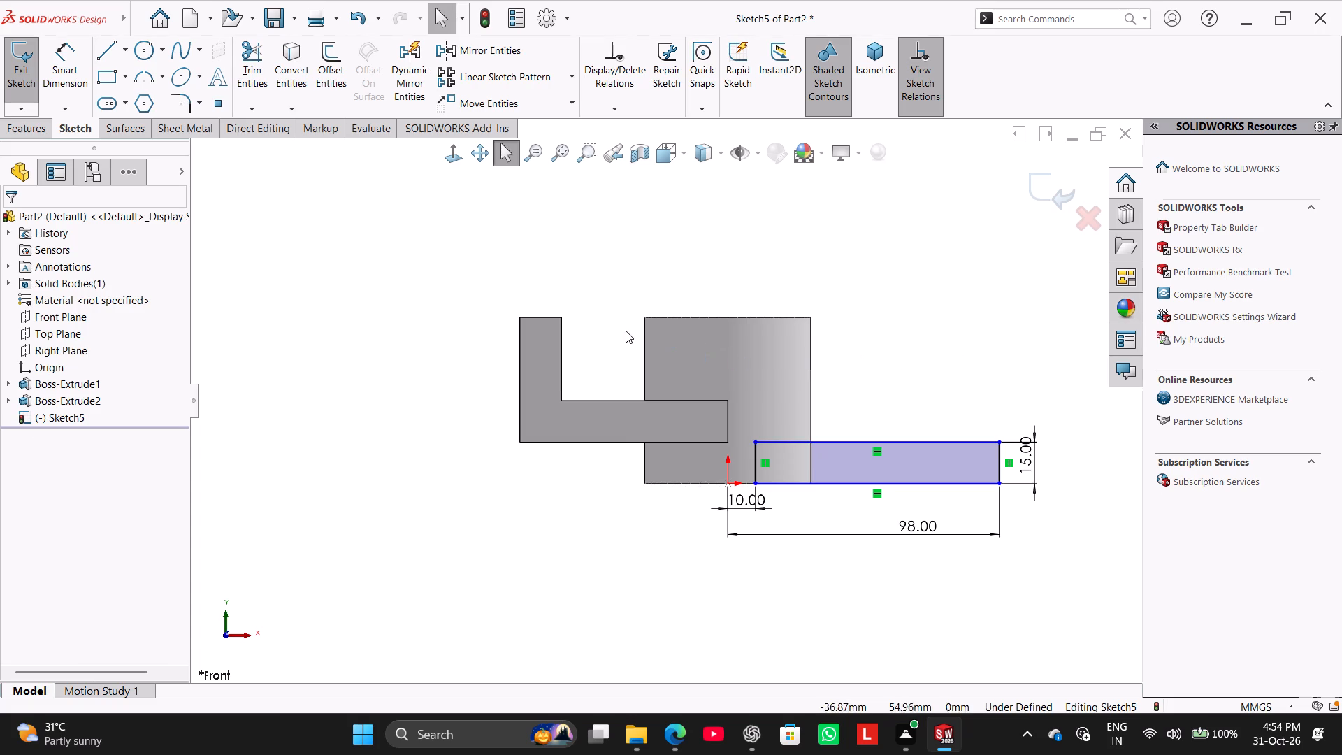
Move the rectangle up off the cylinder's base and make its lower edge collinear with the cylinder's bottom edge.
left_click_drag(830, 484, 842, 424)
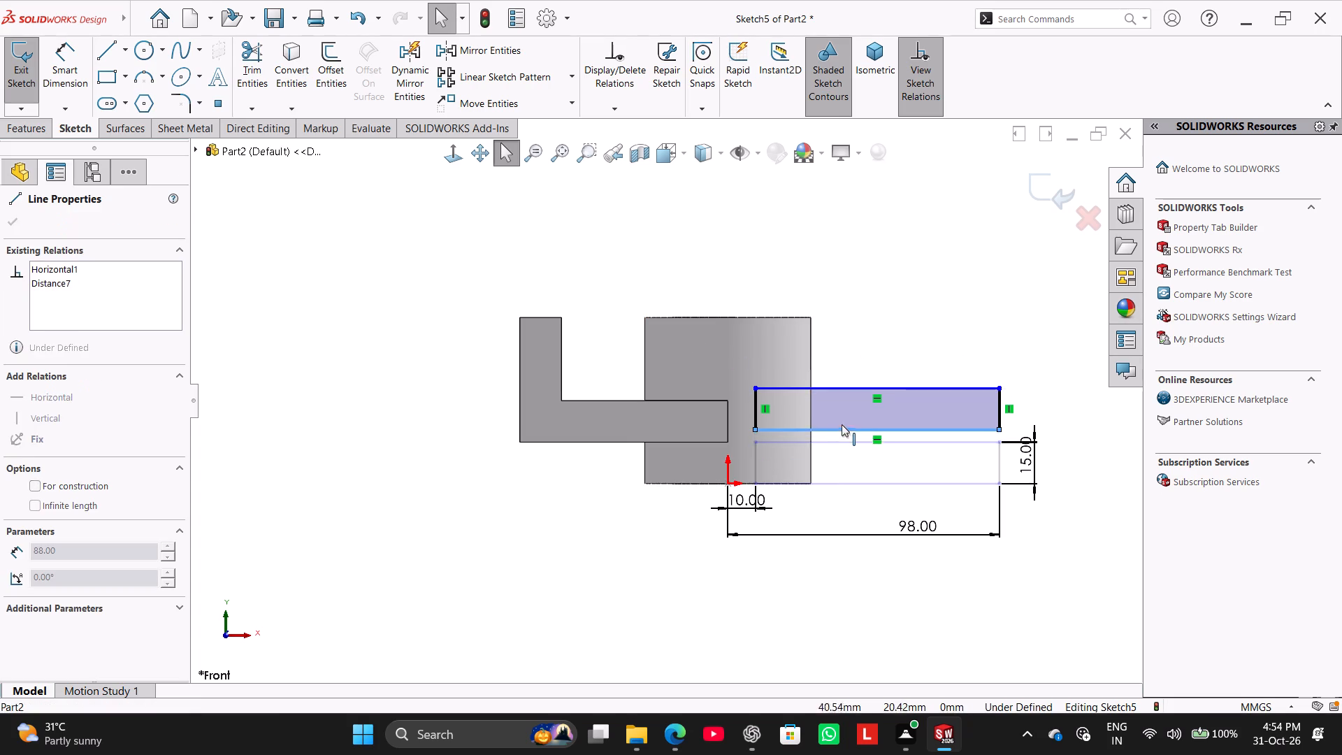
left_click_drag(842, 424, 842, 422)
left_click(798, 485, "ctrl")
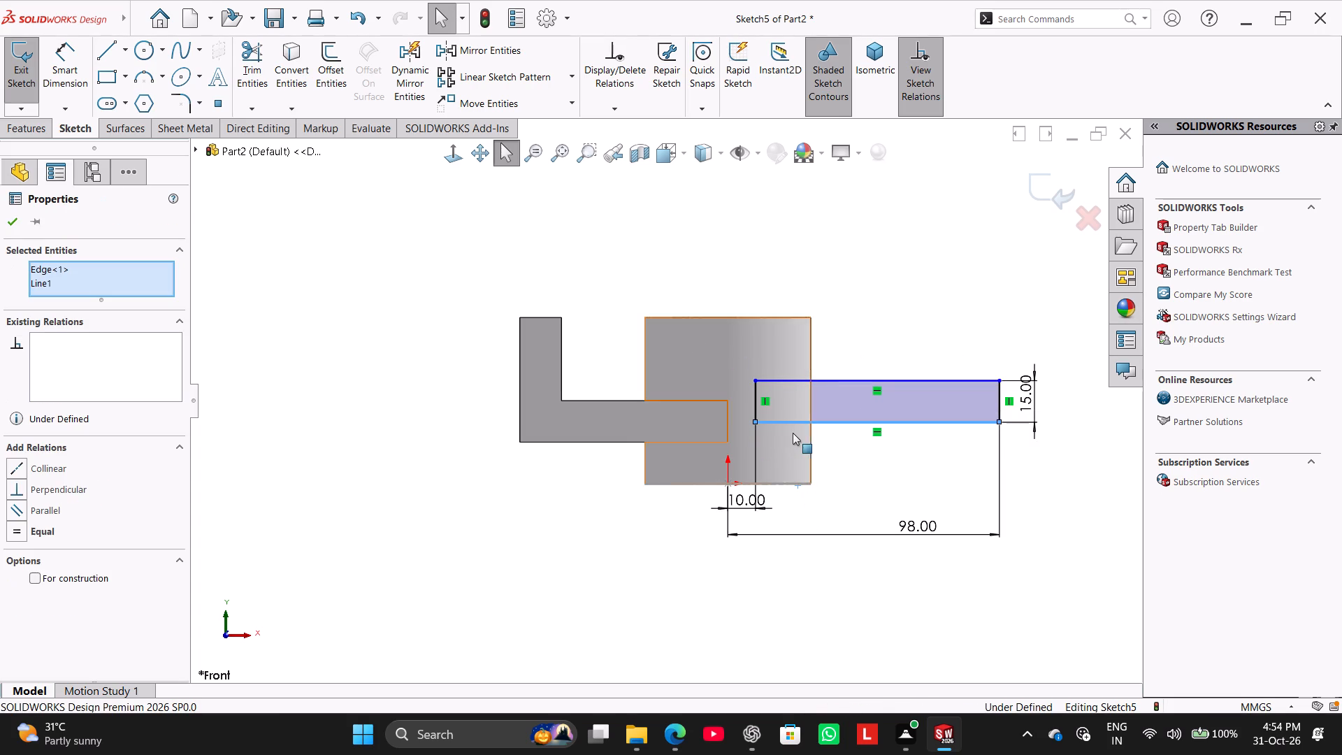
left_click(795, 424, "ctrl")
left_click(294, 466)
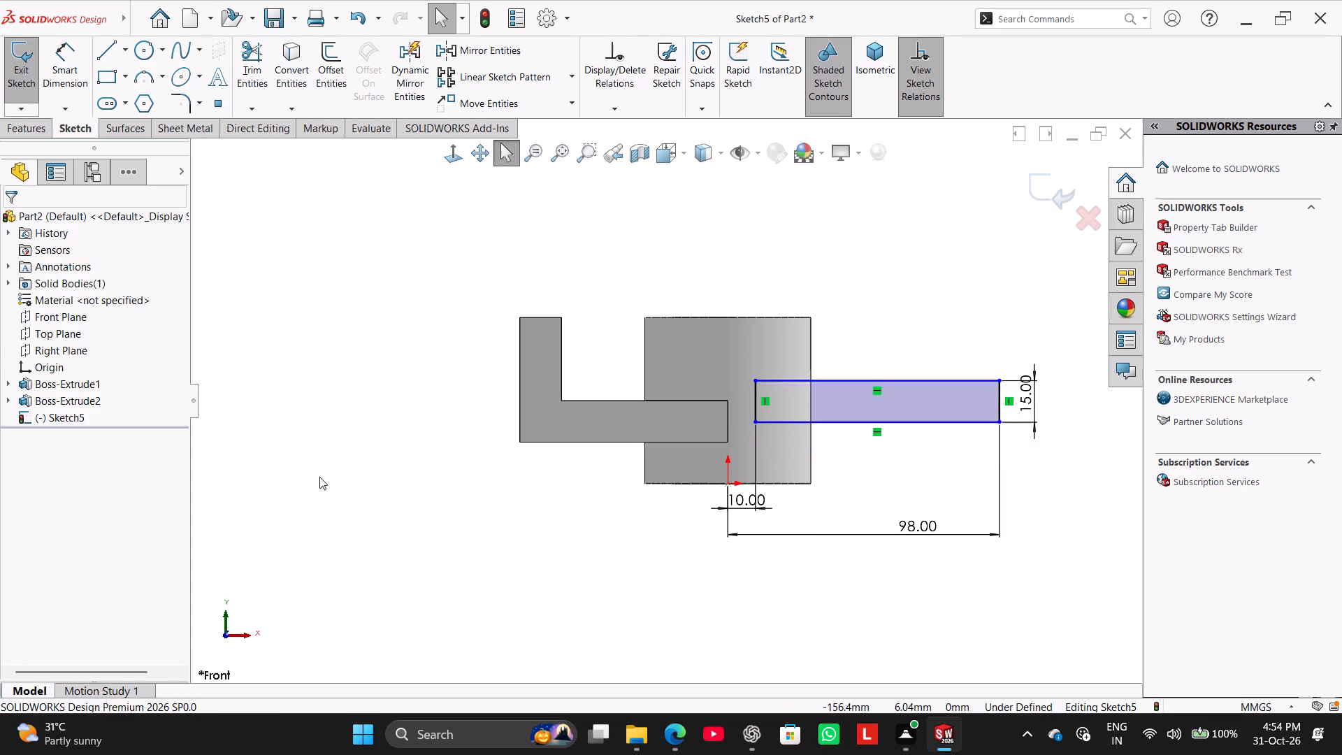
left_click(793, 483, "ctrl")
left_click(851, 485)
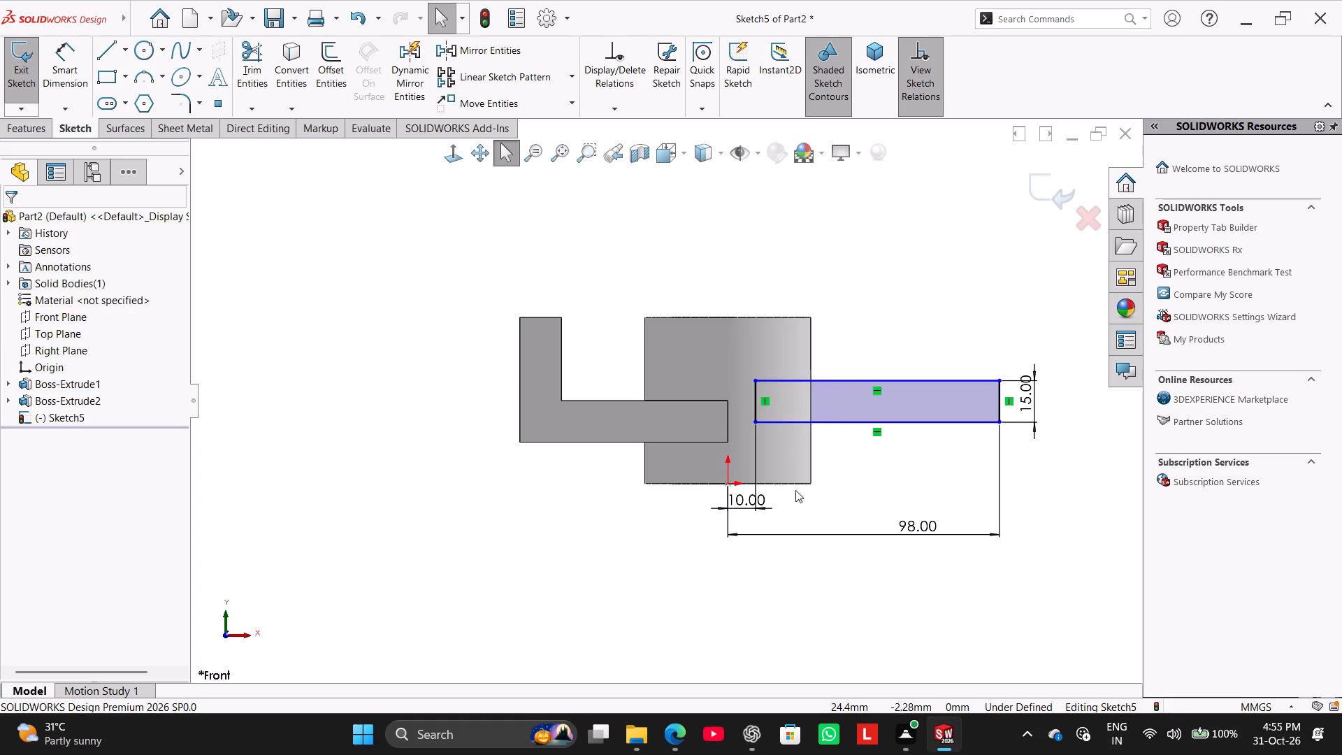
left_click(795, 484, "ctrl")
left_click(828, 424, "ctrl")
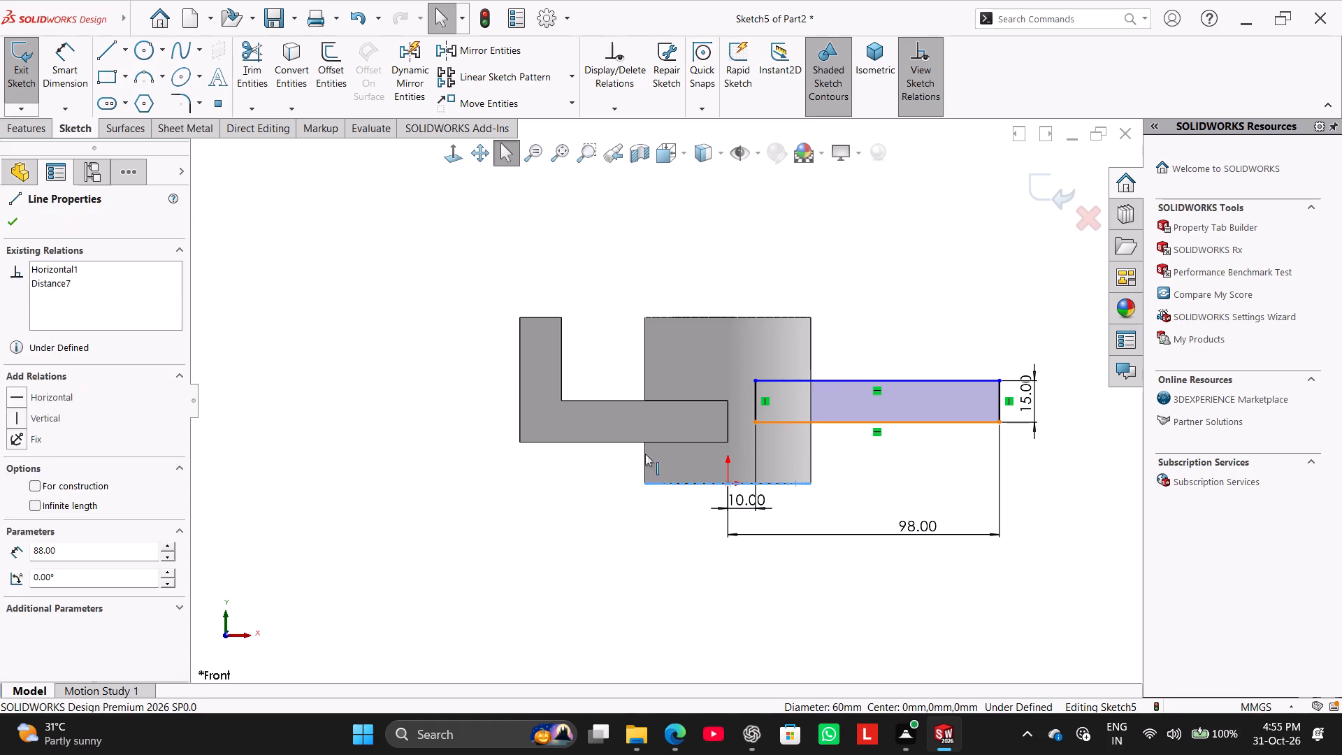
left_click(37, 465)
left_click(226, 412)
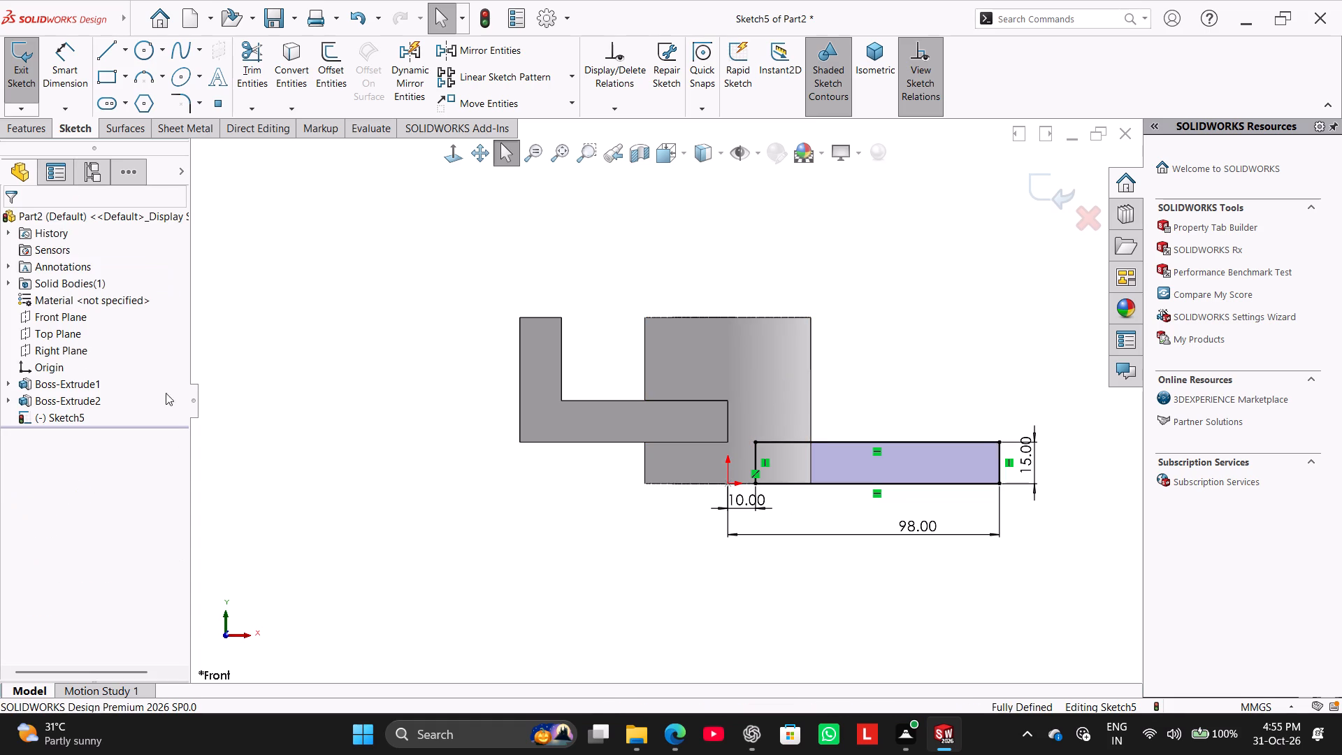
Extrude the rectangle as a merged boss, Mid Plane, with a depth of 23+23 (46 mm).
left_click(26, 130)
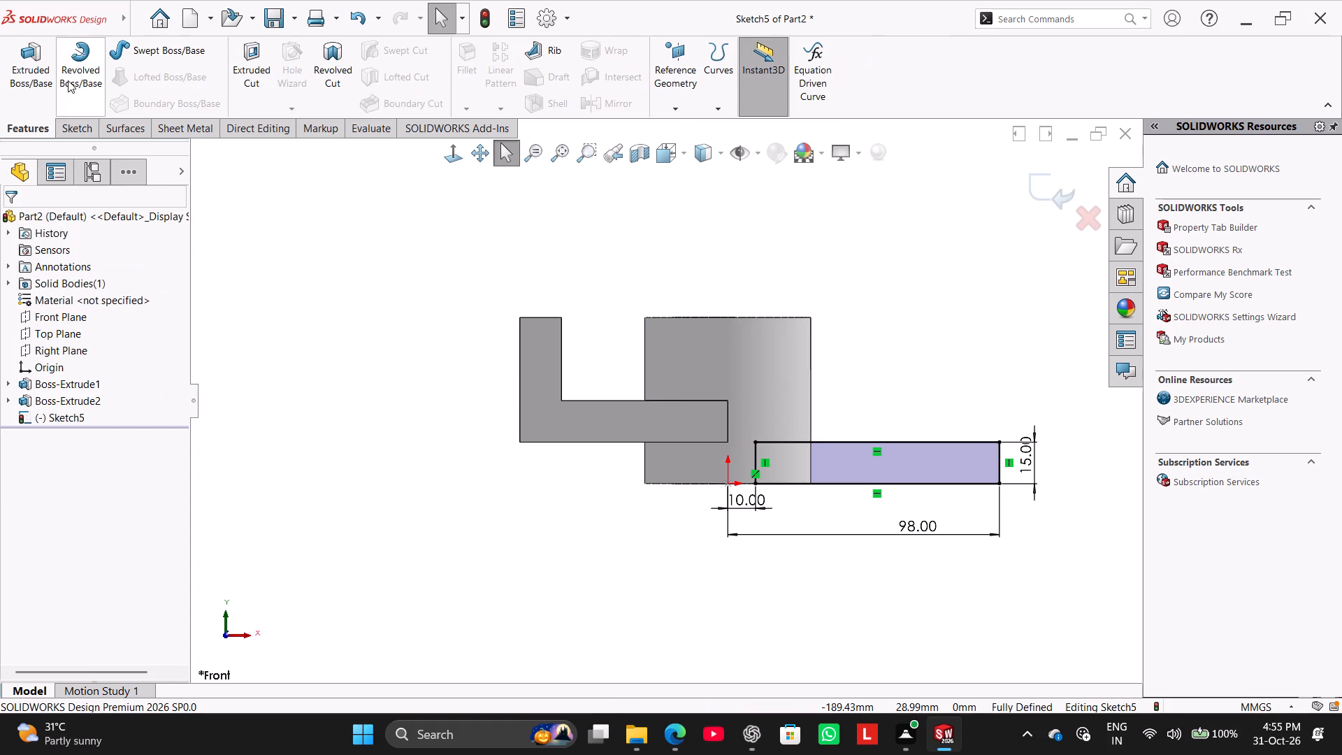
left_click(36, 89)
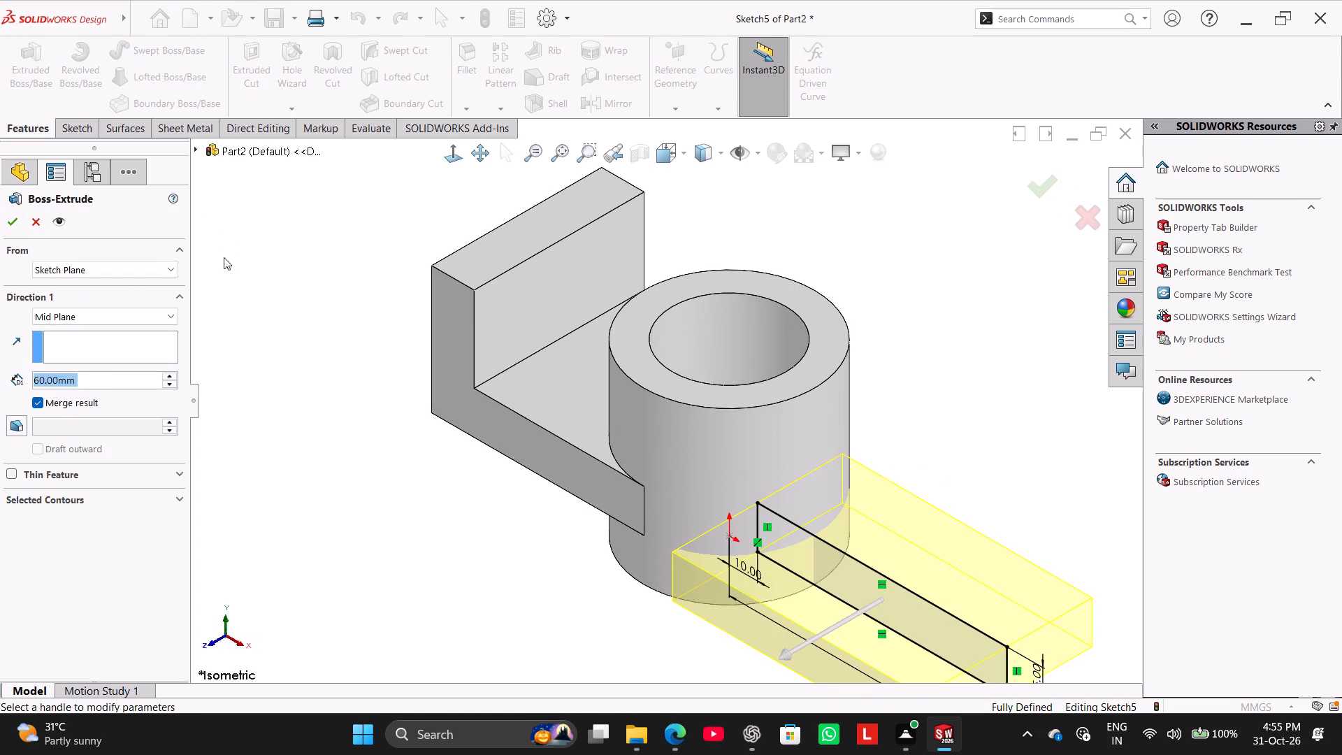
type("23+23")
key("Return")
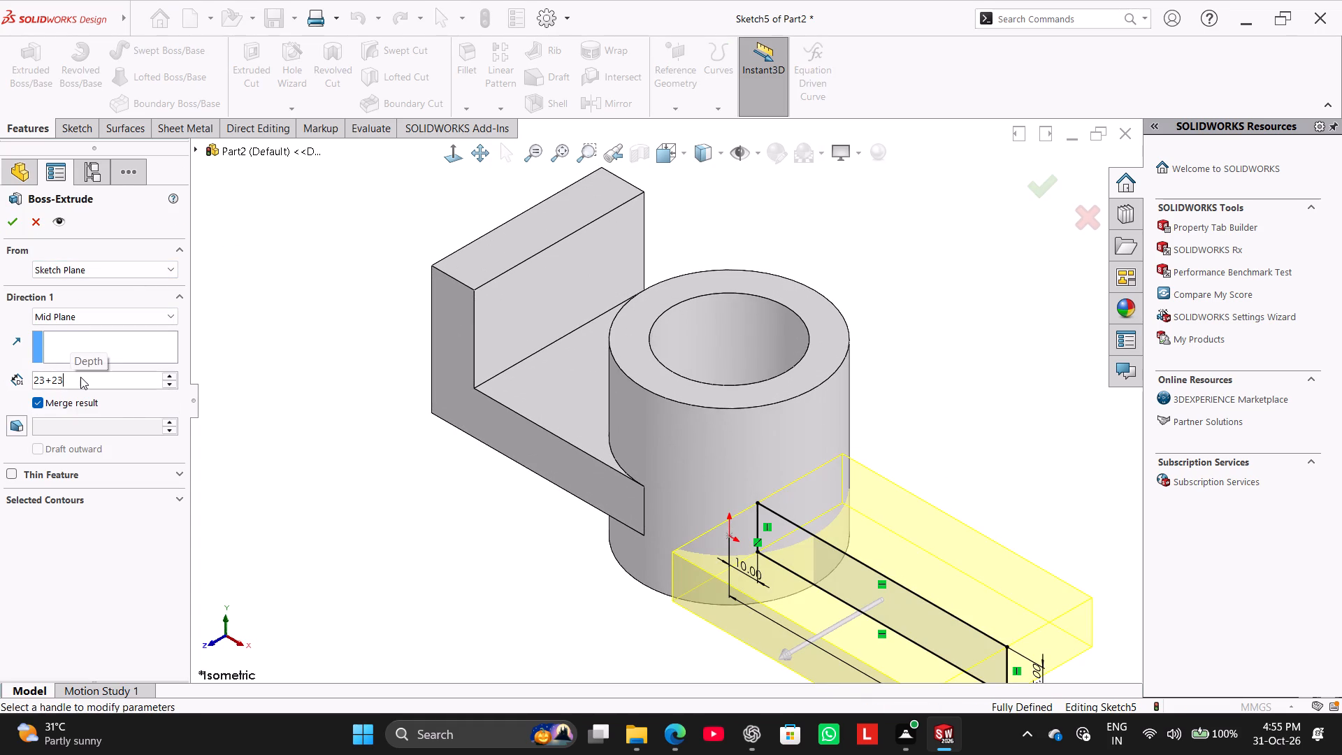
left_click(11, 217)
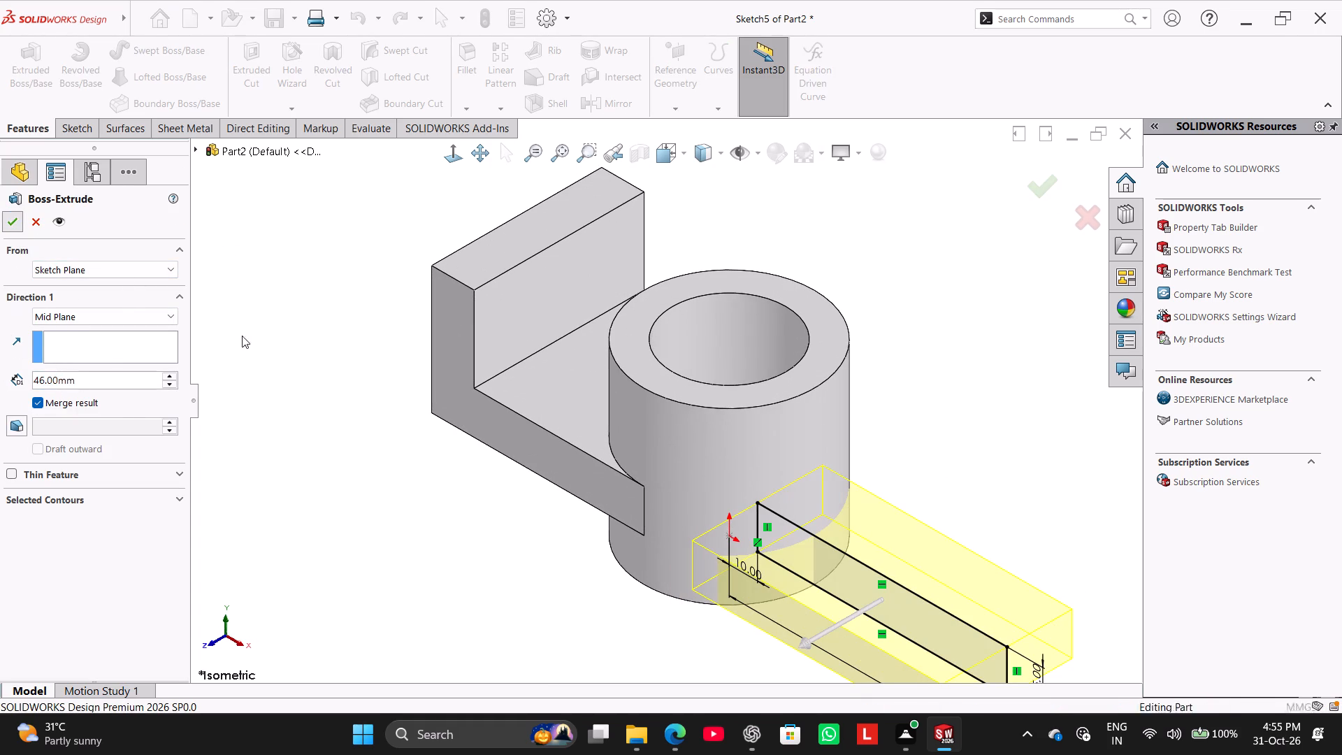
left_click(282, 391)
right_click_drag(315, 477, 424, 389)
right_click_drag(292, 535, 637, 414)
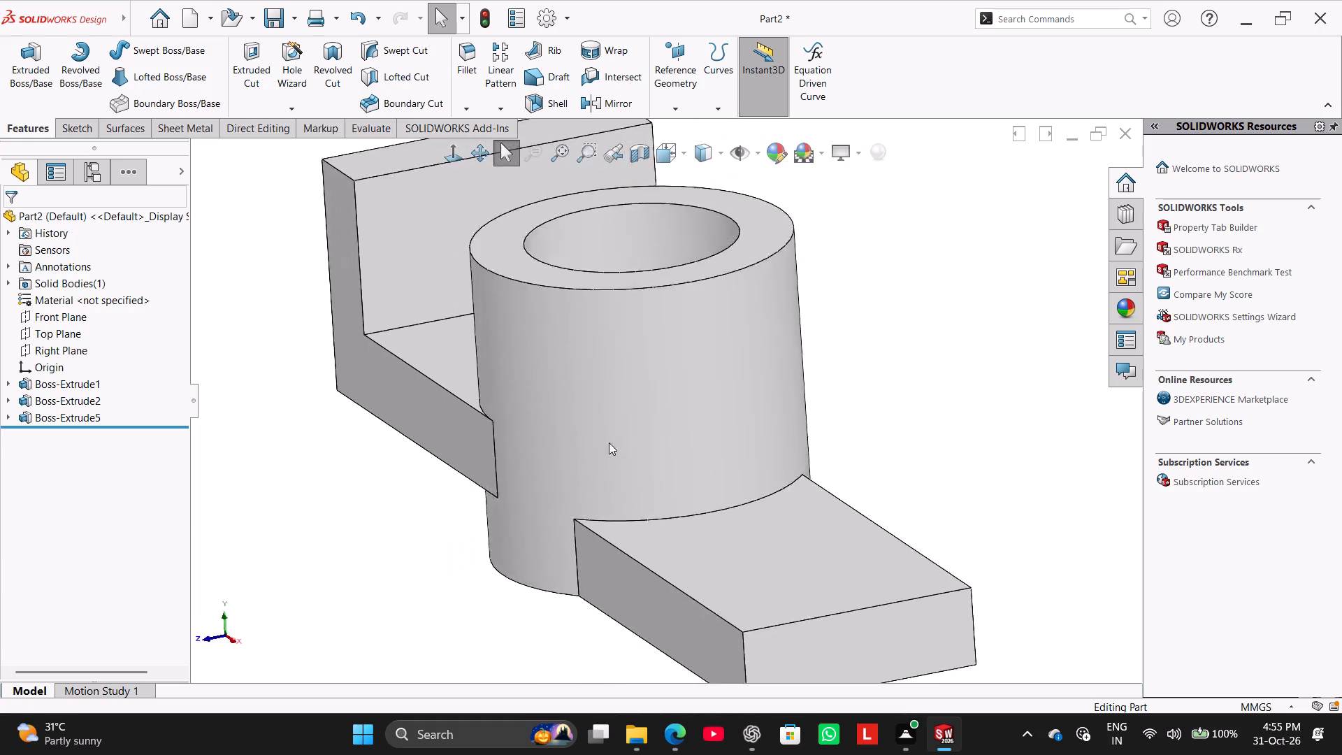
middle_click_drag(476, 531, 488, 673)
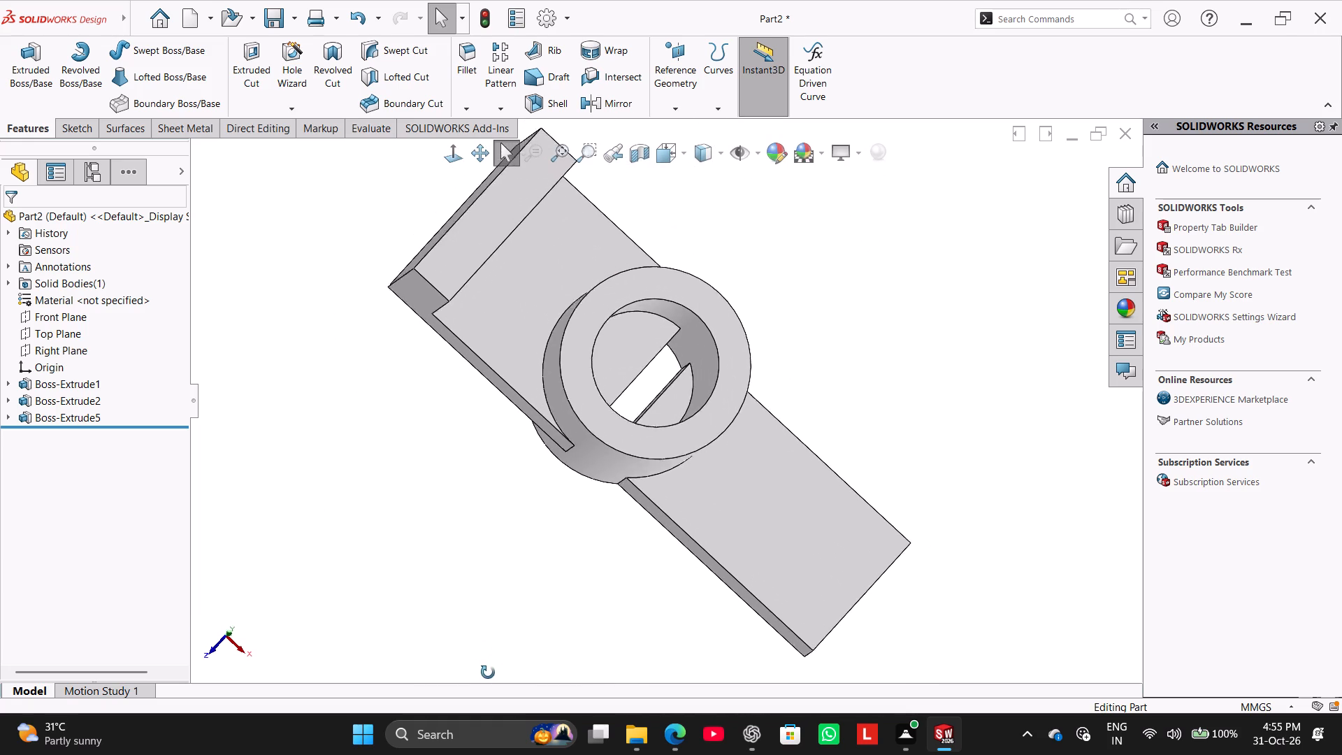
Start a Full Round fillet for the rectangular arm and clear the arm faces that were selected beforehand.
middle_click_drag(488, 673, 484, 661)
right_click_drag(475, 635, 600, 489)
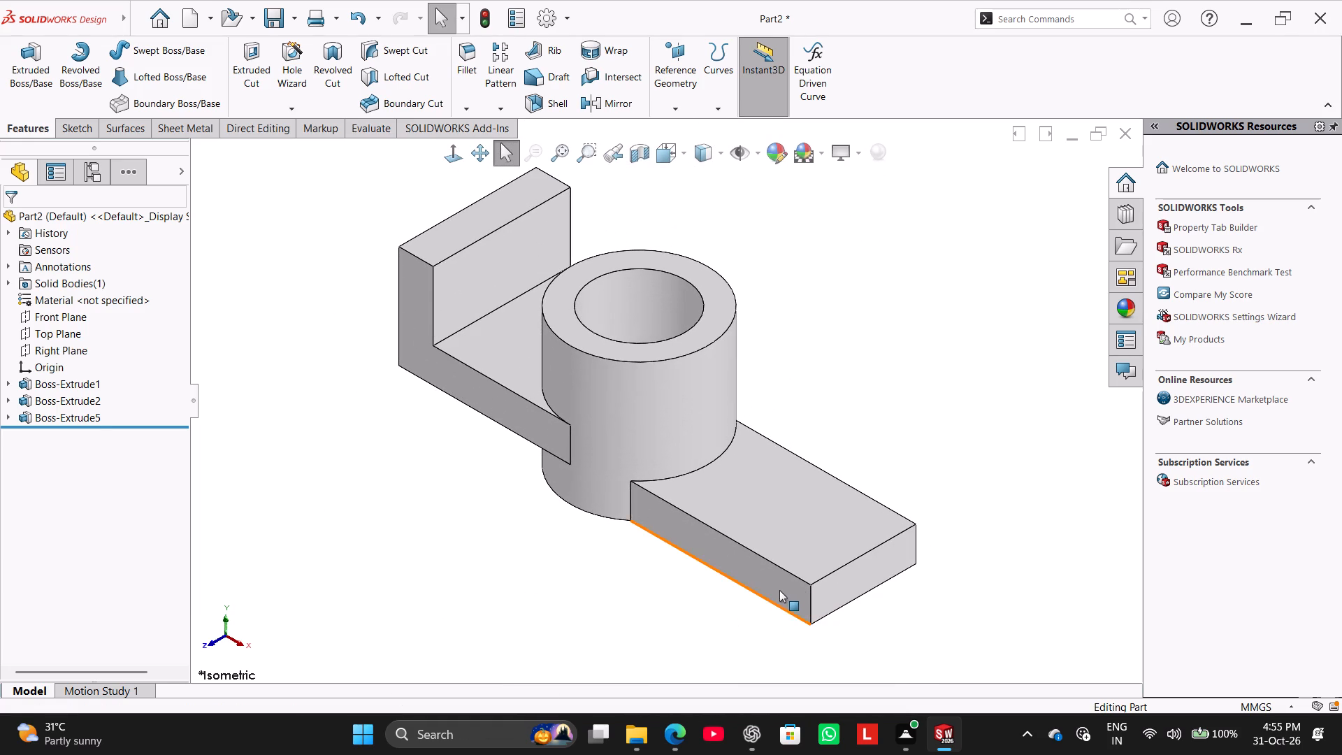
left_click(783, 587, "ctrl")
left_click(808, 244)
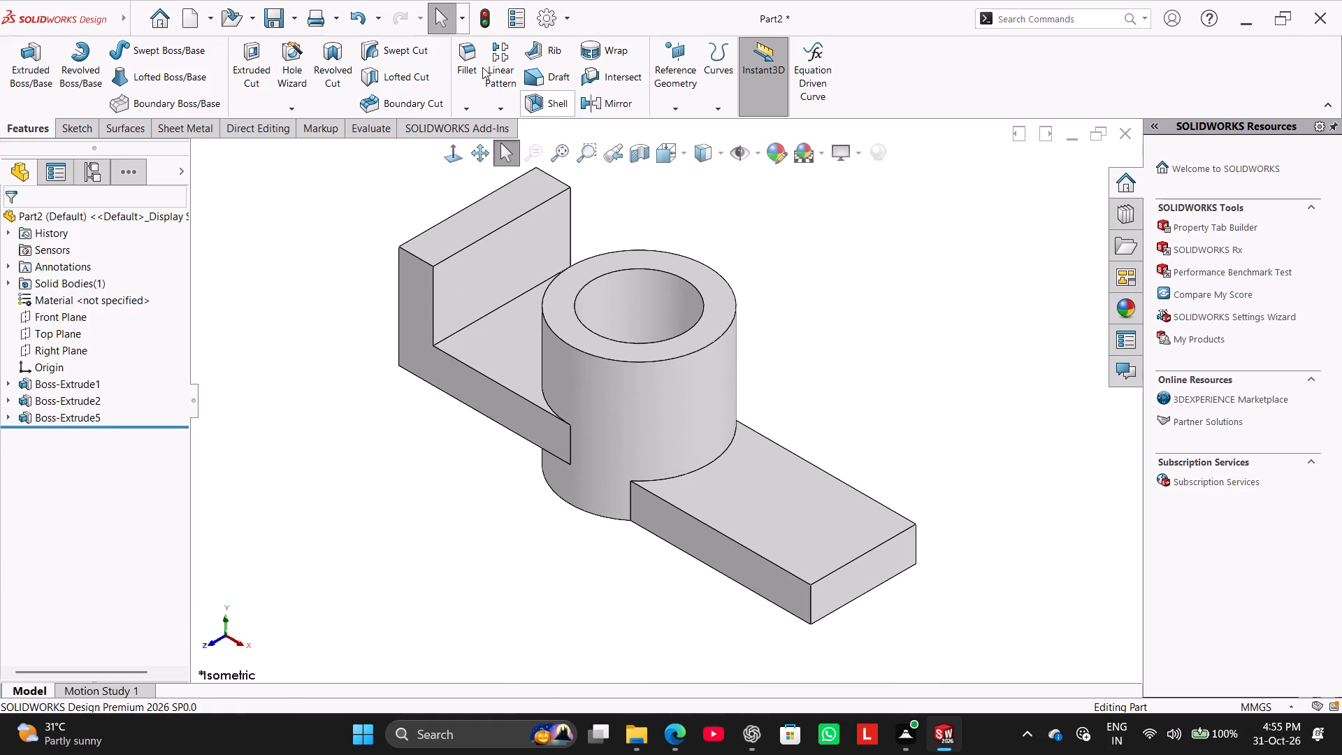
left_click(747, 569, "ctrl")
left_click(843, 580, "ctrl")
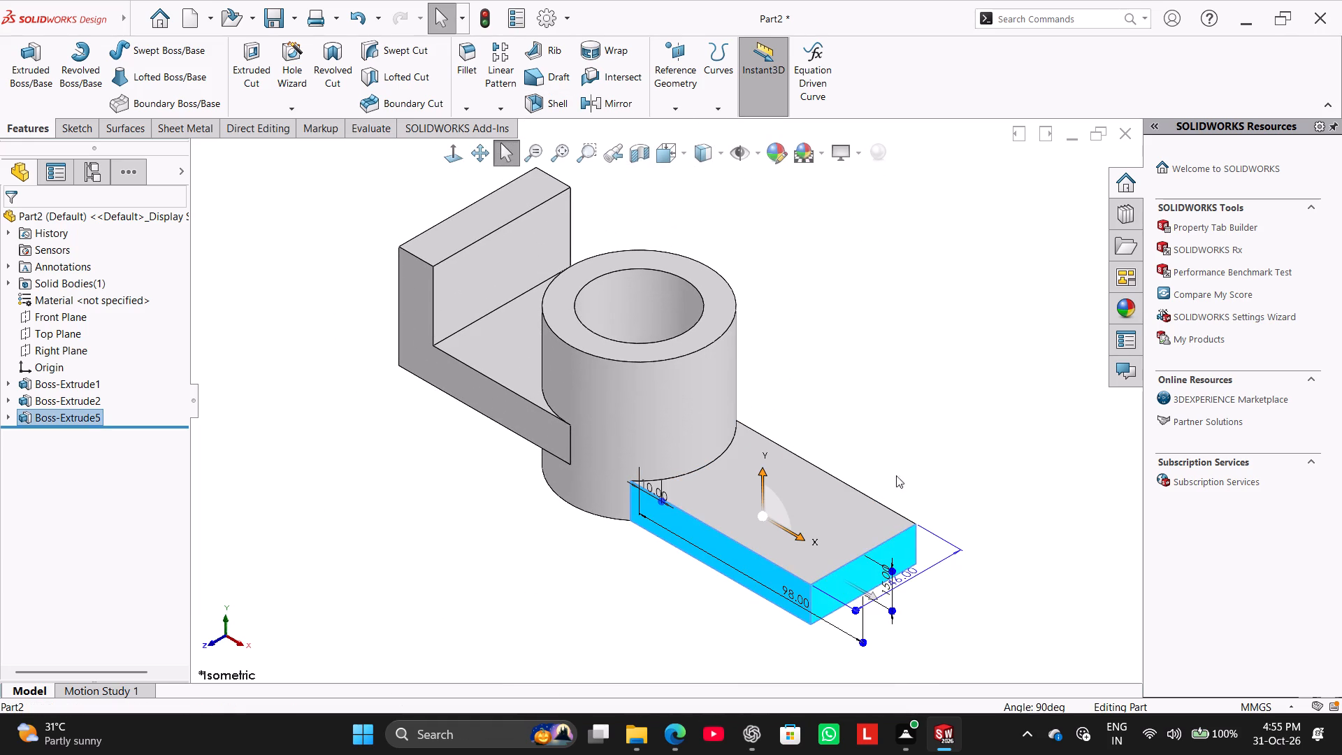
middle_click_drag(896, 475, 775, 577, "ctrl")
middle_click_drag(902, 516, 770, 579)
middle_click_drag(866, 512, 733, 540)
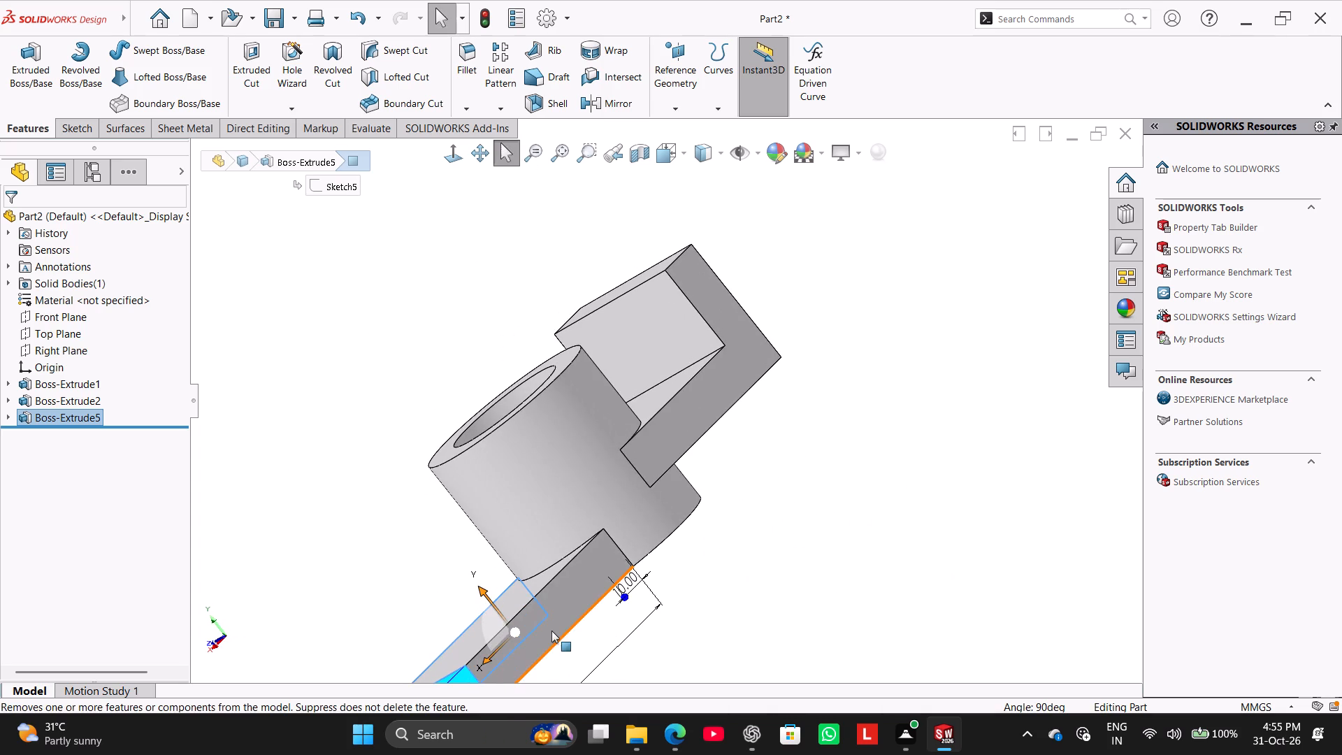
left_click(562, 594, "ctrl")
left_click(467, 82)
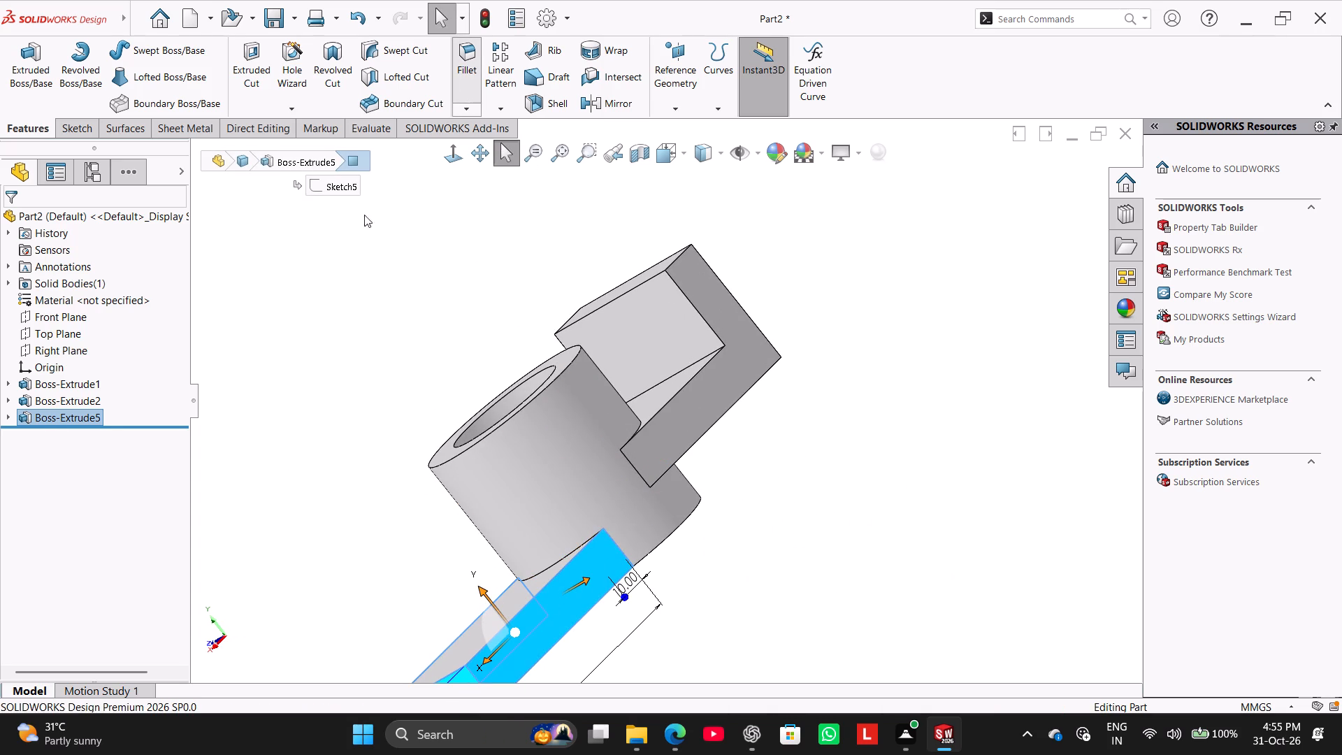
middle_click_drag(299, 394, 363, 413)
scroll(377, 449, "up", 3)
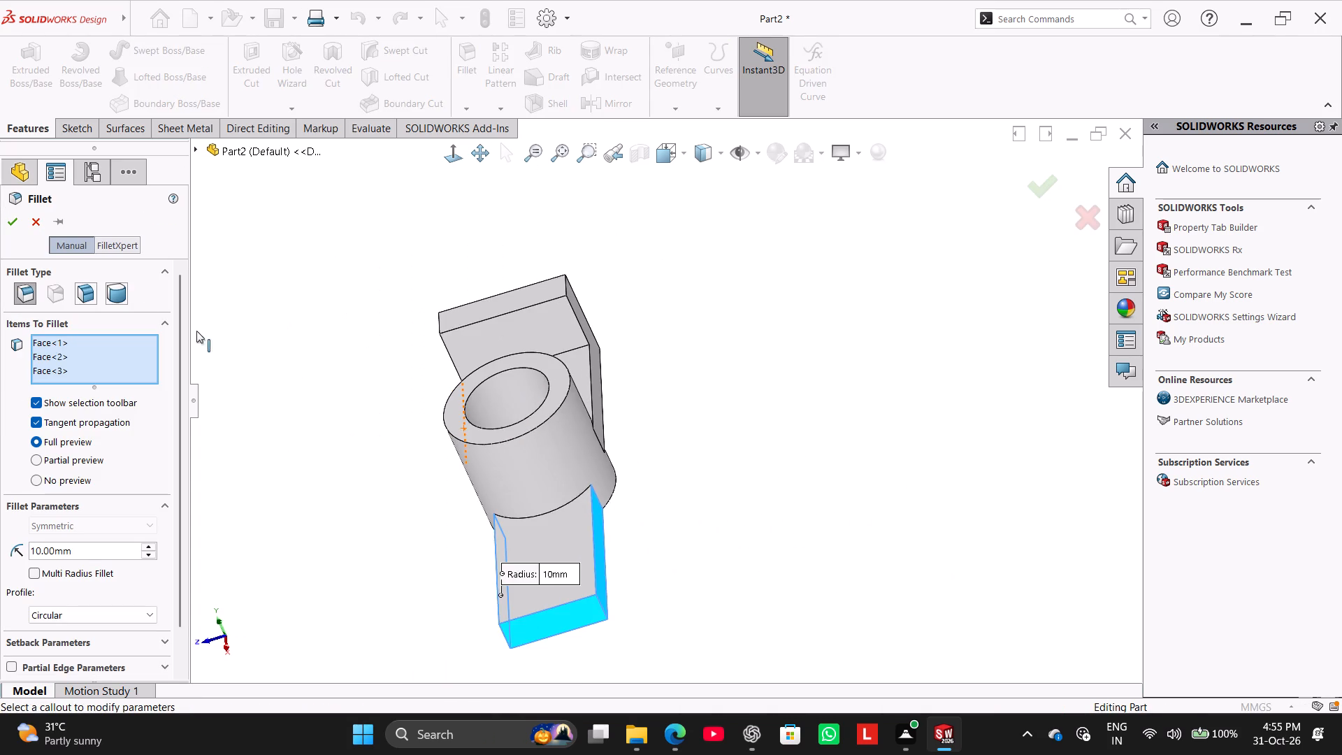
left_click(123, 294)
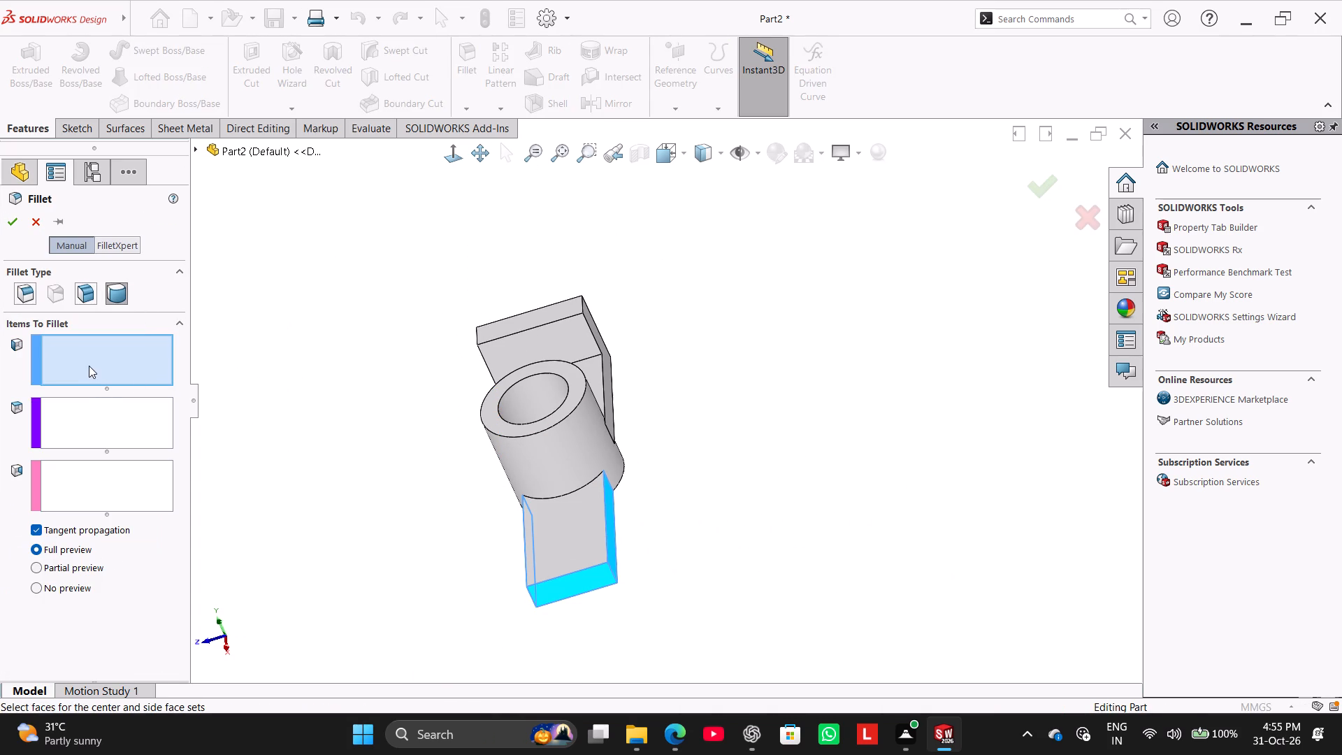
left_click(356, 439)
middle_click_drag(315, 481, 413, 449)
left_click(343, 528)
left_click(115, 366)
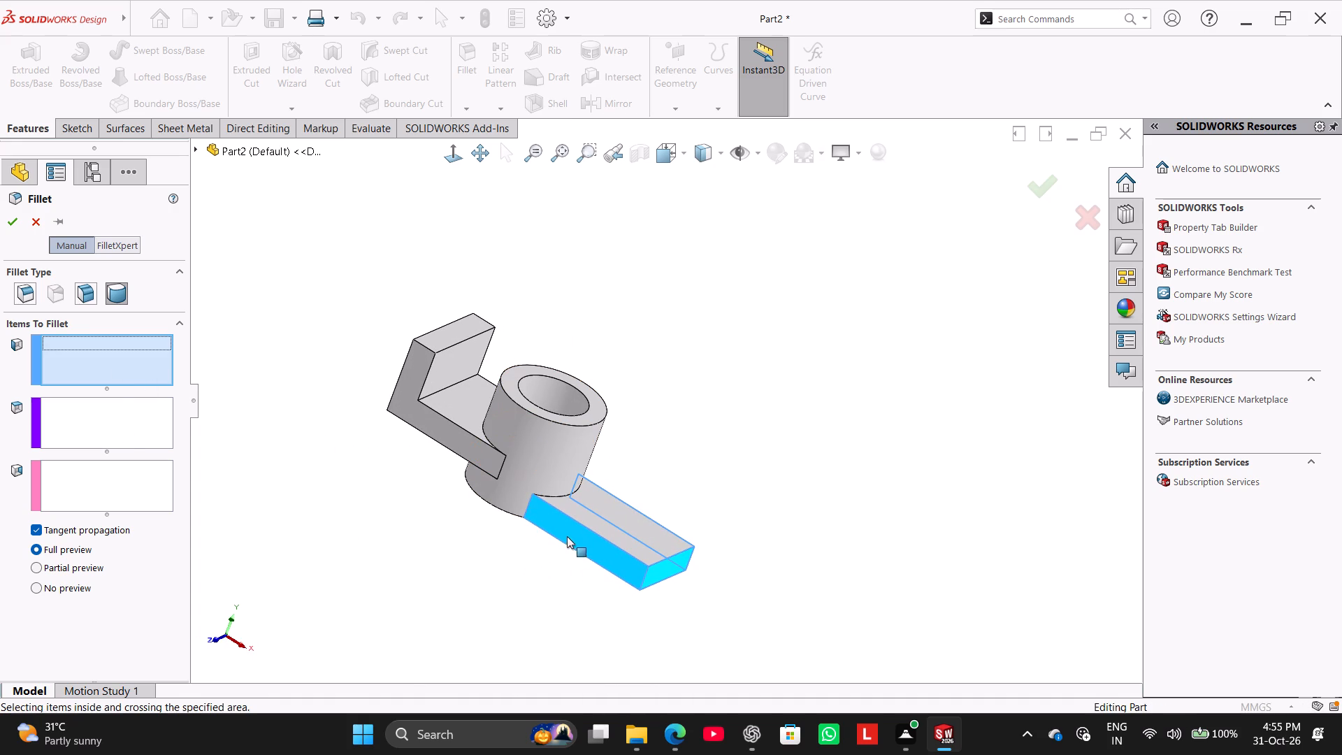
left_click(566, 536)
left_click(665, 570)
middle_click_drag(476, 602, 459, 599)
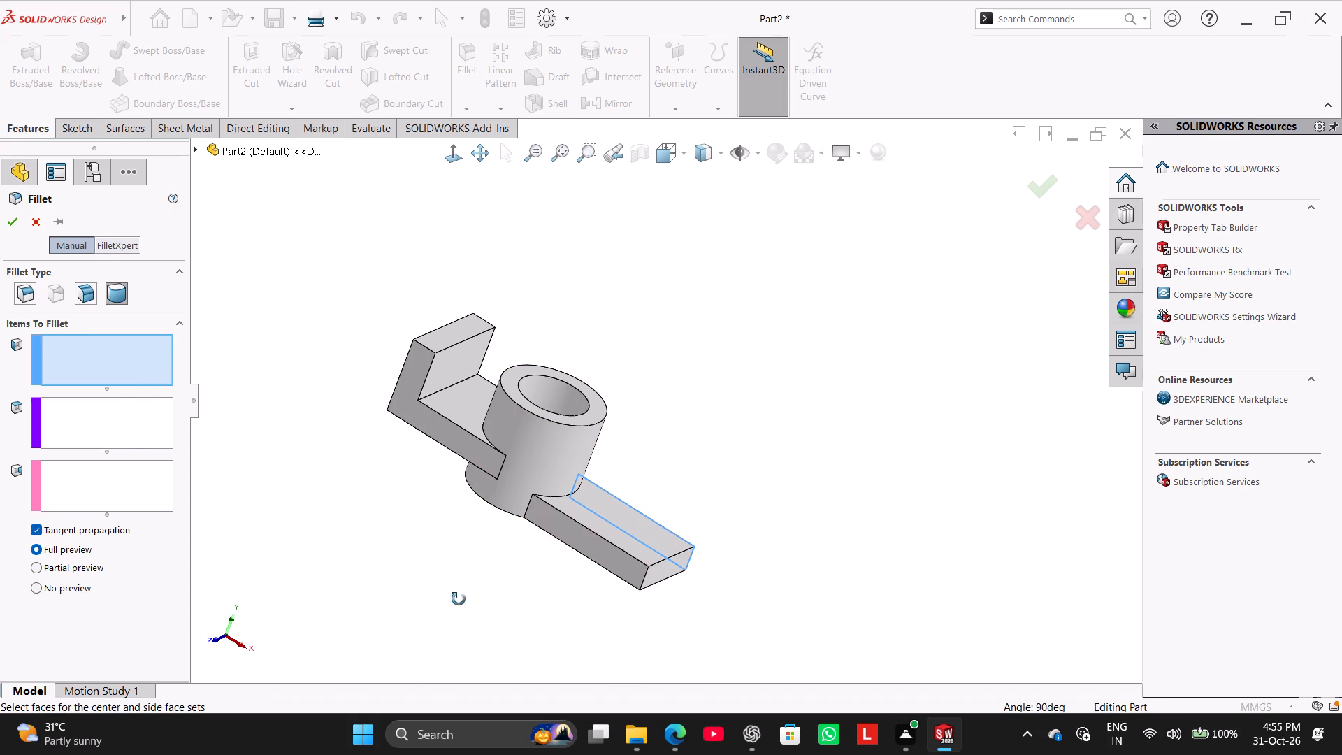
middle_click_drag(459, 599, 305, 568)
left_click(532, 517)
middle_click_drag(411, 512, 507, 572)
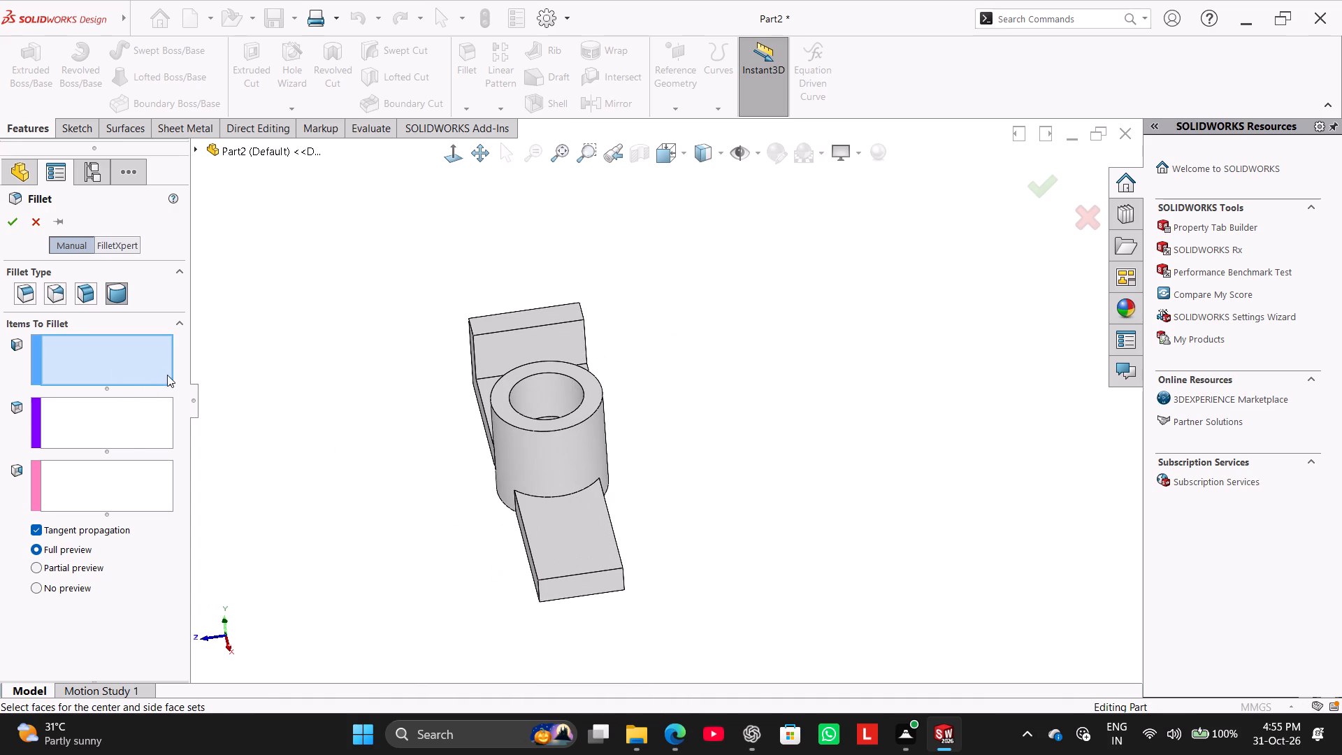
Round the rectangular arm's free end with the Full Round fillet, using its end face as center and its two long side faces.
left_click(152, 362)
middle_click_drag(537, 579, 581, 575)
left_click(576, 559)
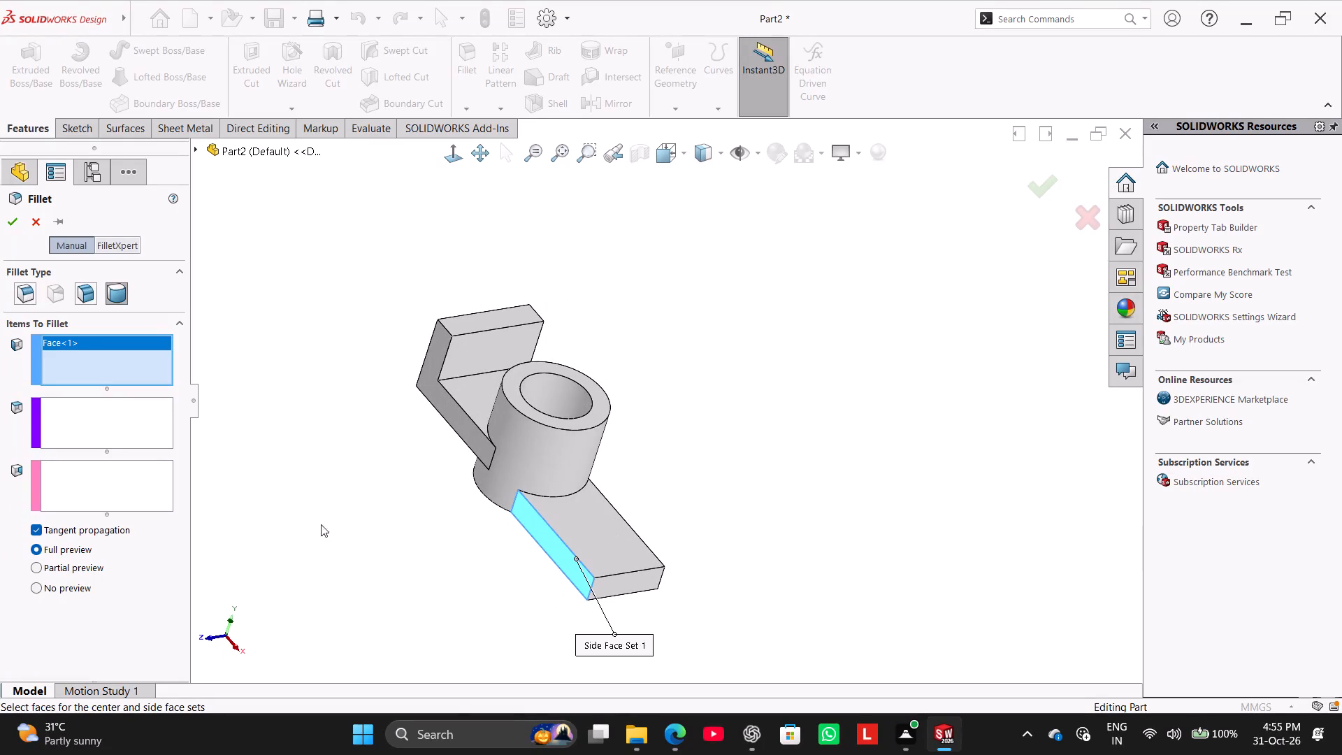
left_click(94, 436)
left_click(623, 590)
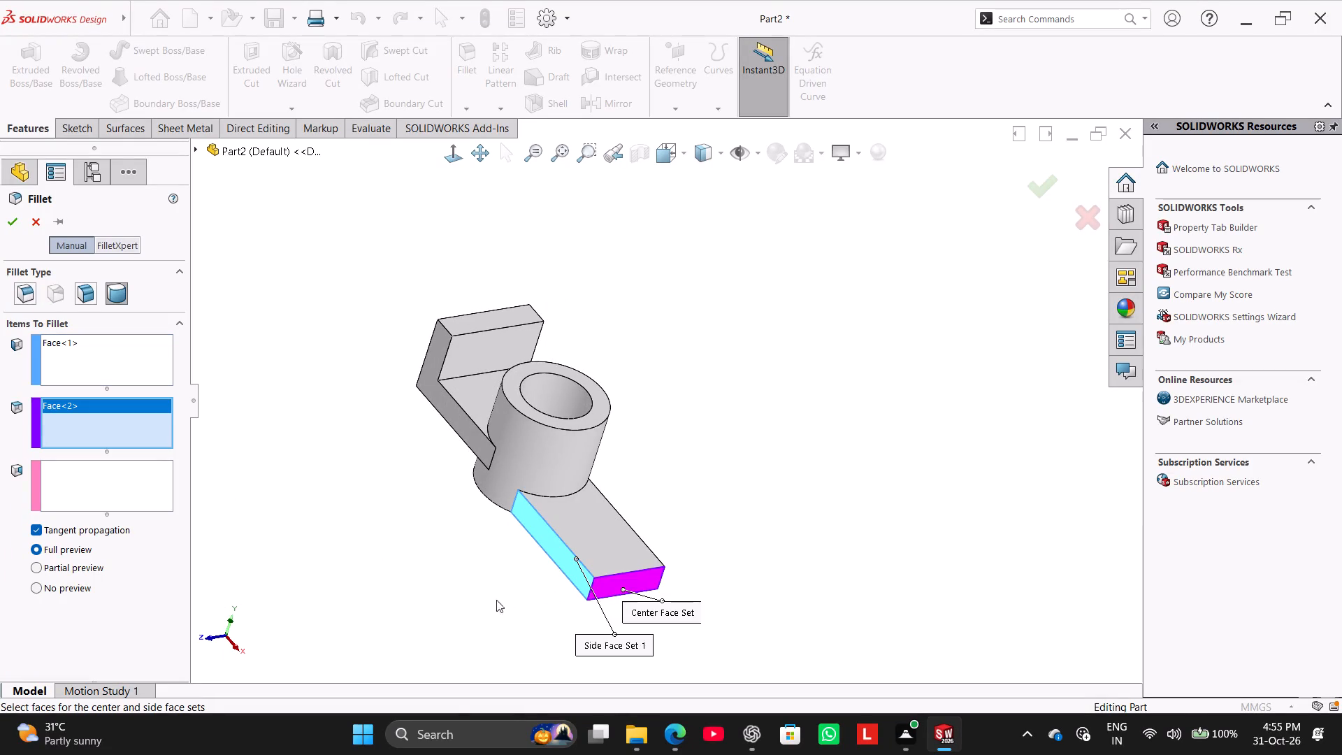
middle_click_drag(466, 594, 258, 542)
left_click(103, 480)
left_click(470, 529)
middle_click_drag(327, 468, 524, 579)
left_click(8, 229)
right_click_drag(246, 430, 465, 333)
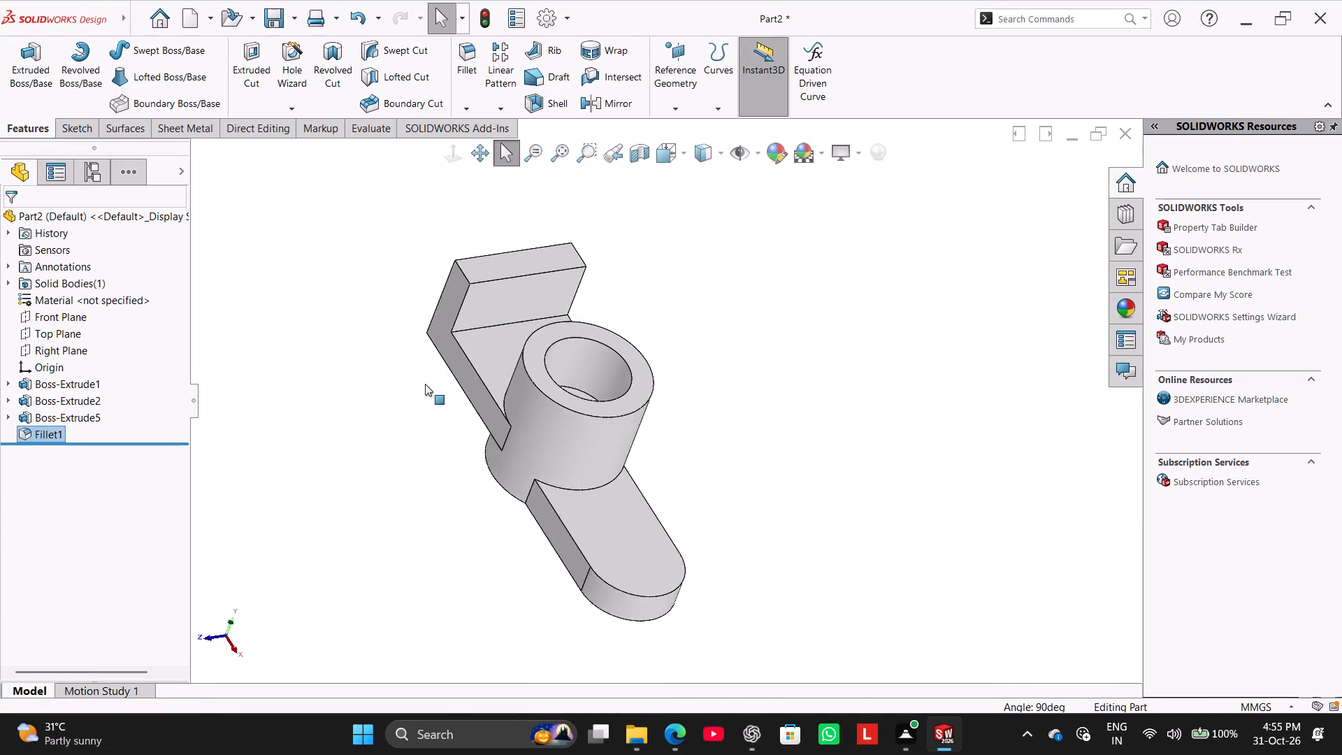
Check the distance from the origin to the edge where the arm's rounded end begins, using a temporary Front Plane sketch.
middle_click_drag(513, 629, 554, 638)
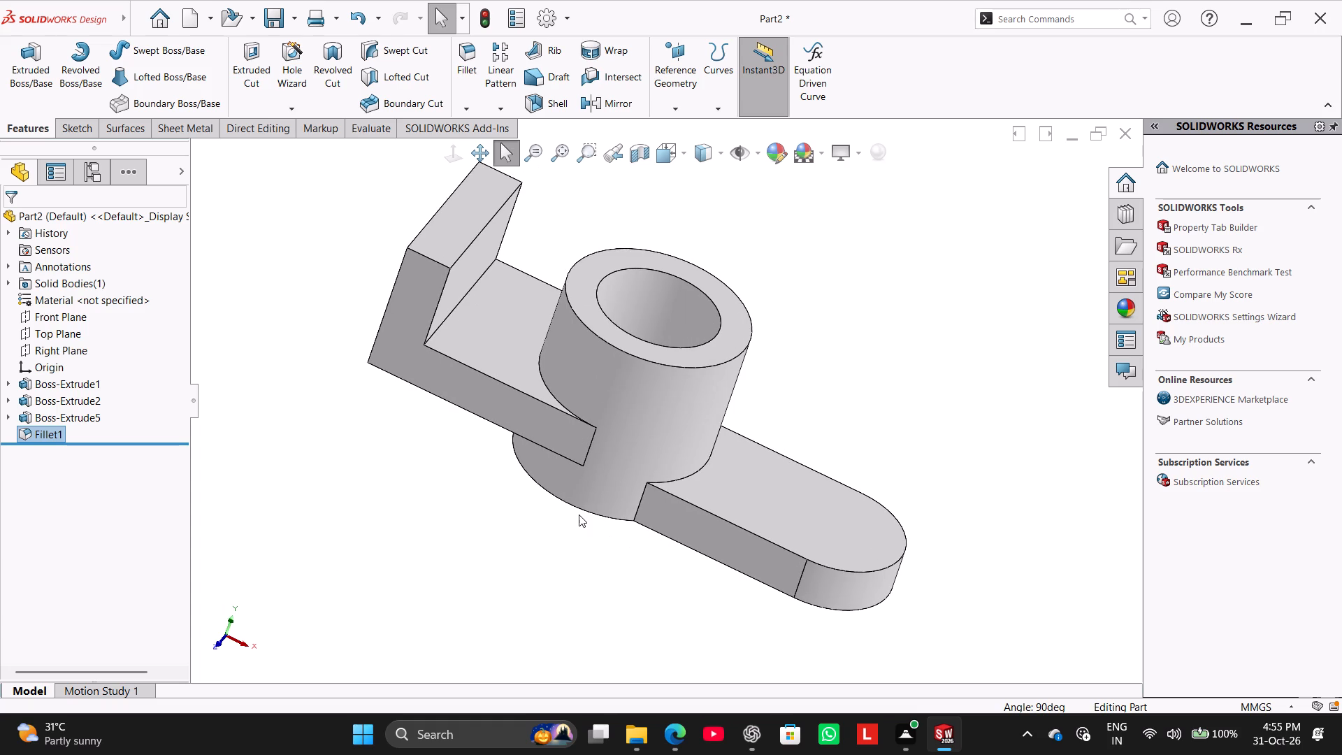
left_click(565, 477, "ctrl")
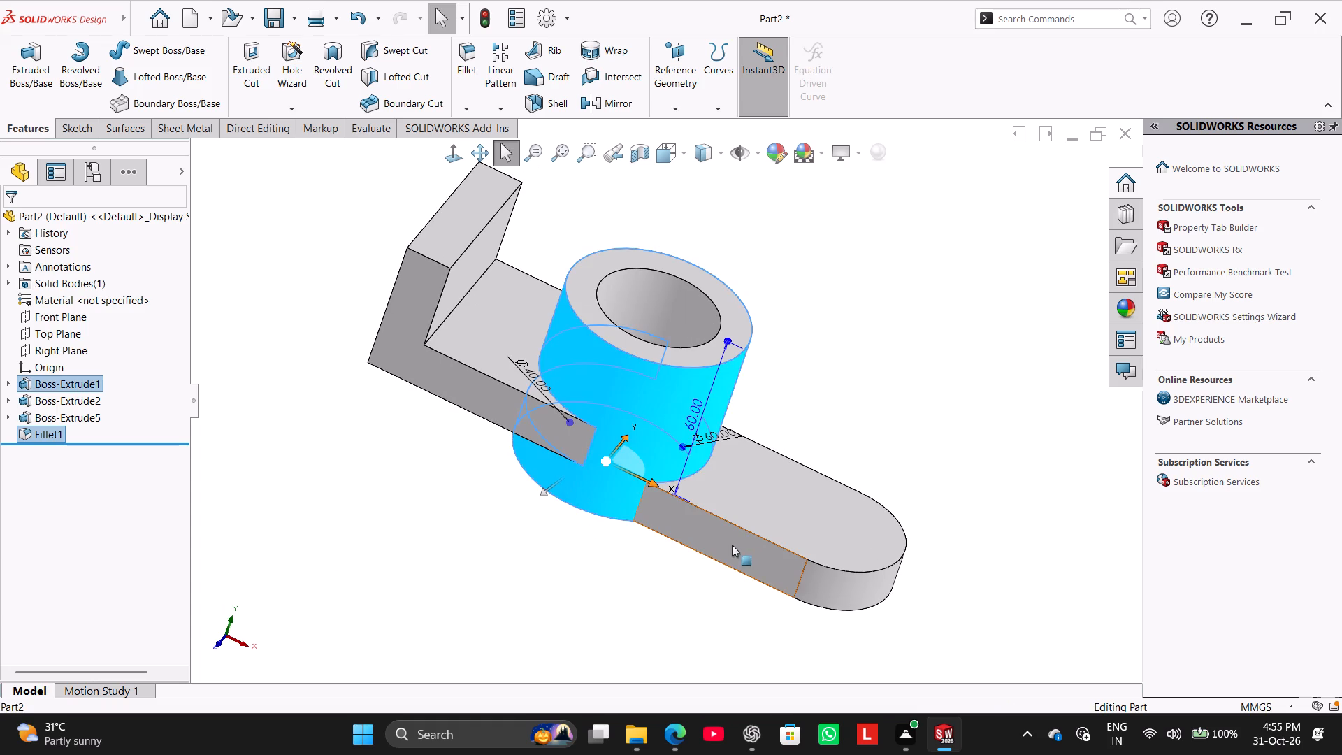
left_click(799, 587, "ctrl")
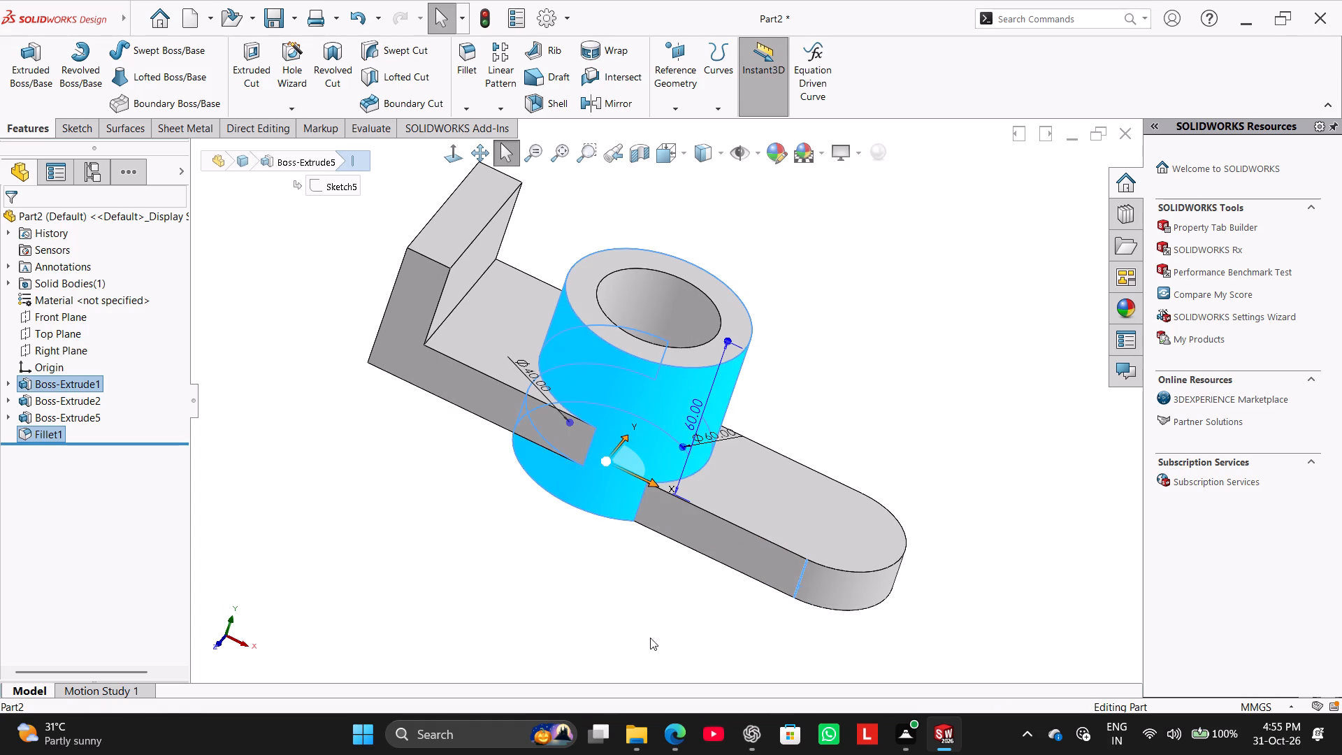
left_click(586, 617)
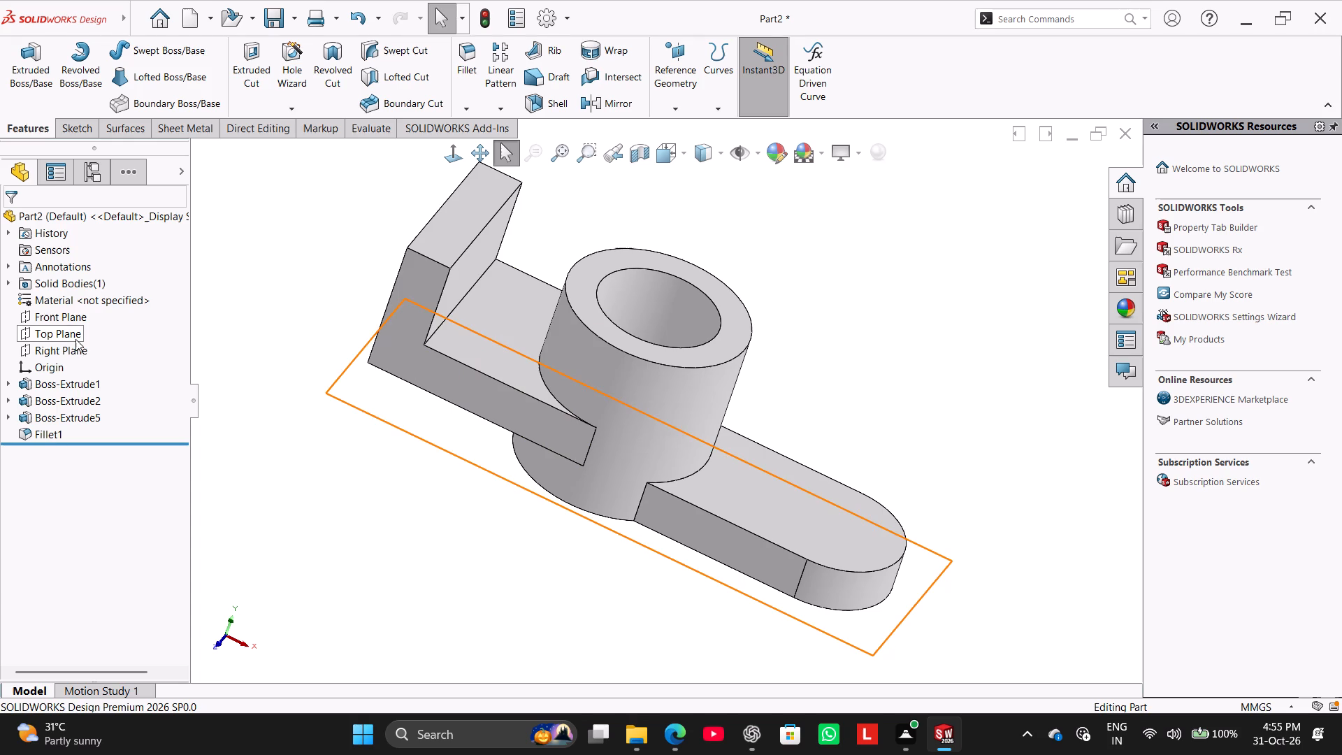
left_click(75, 321)
left_click(87, 303)
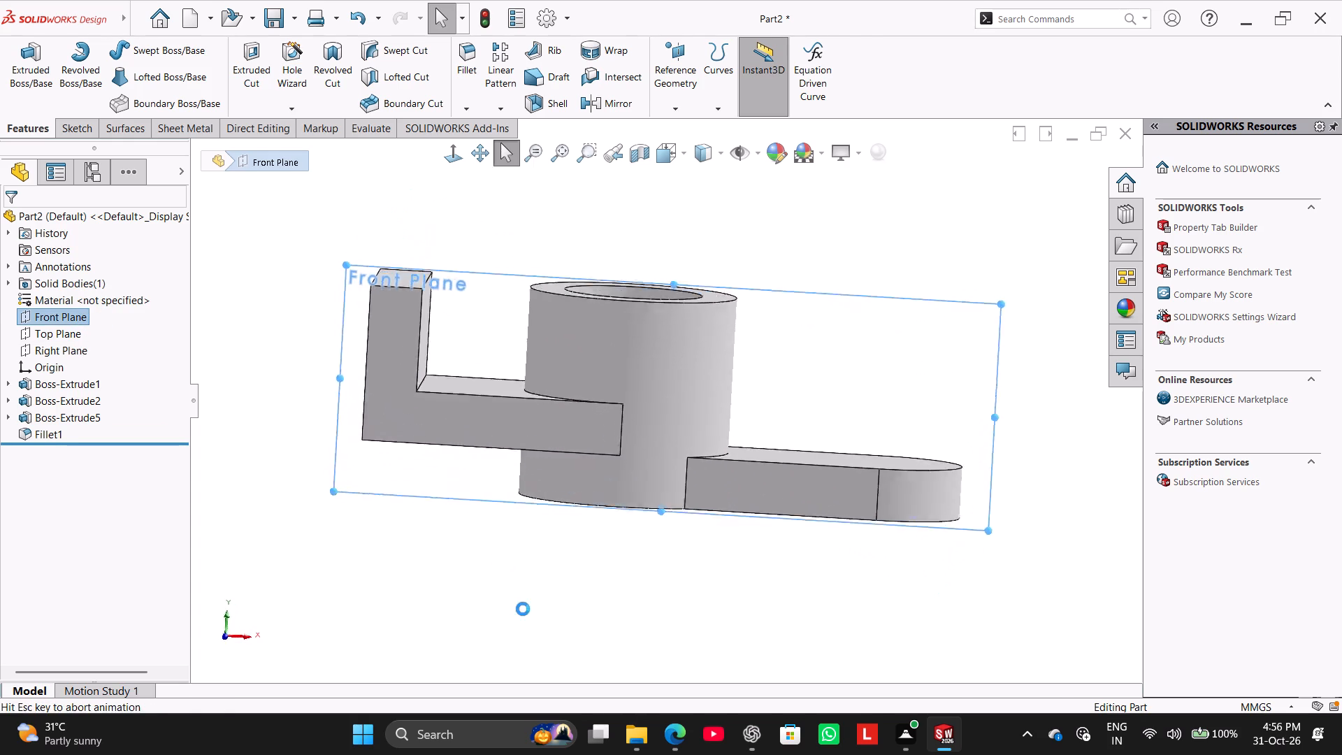
left_click(523, 609)
left_click(65, 57)
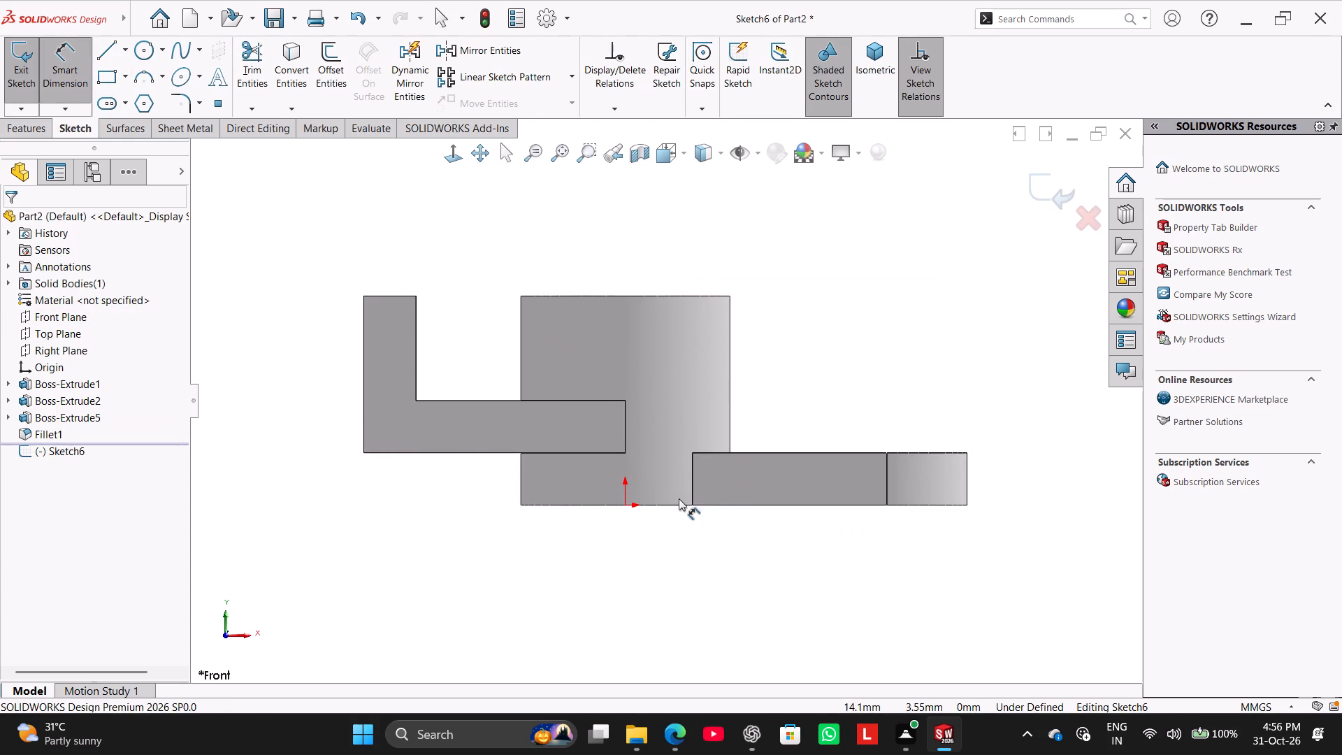
left_click(626, 503)
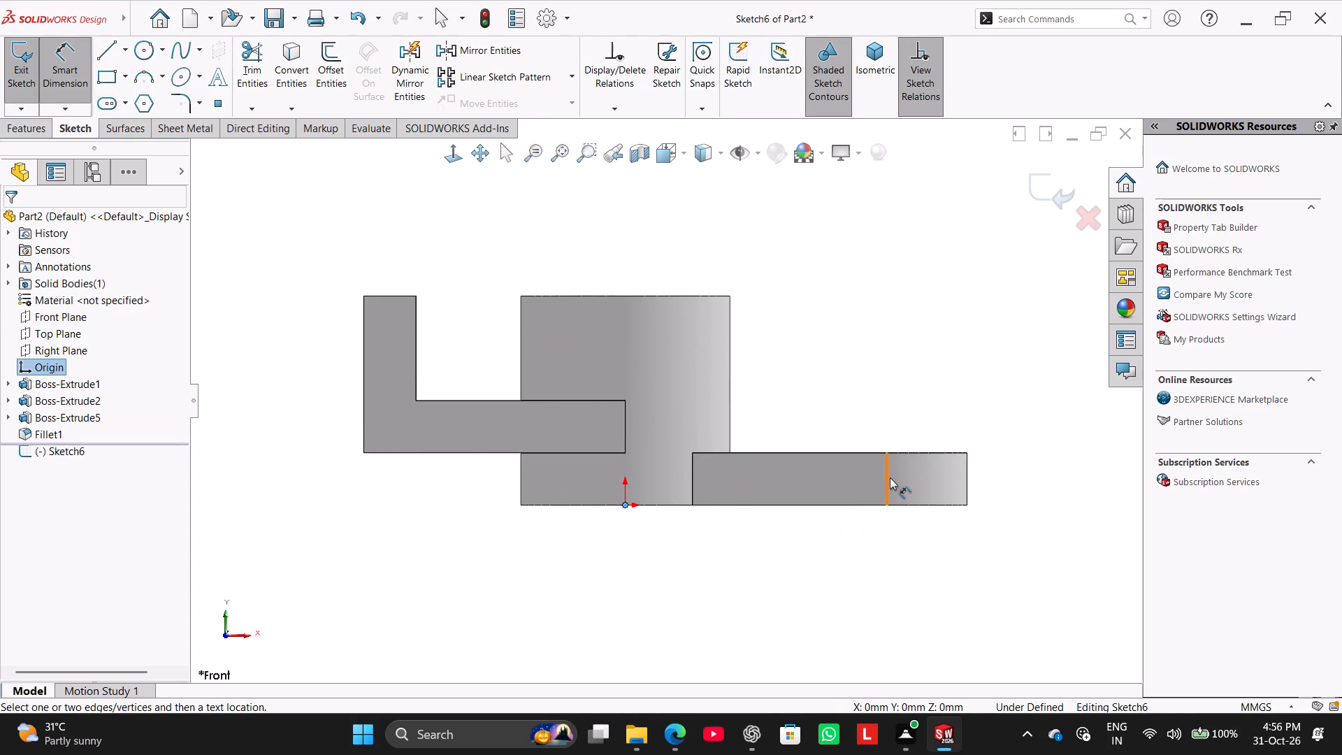
left_click(886, 475)
left_click(62, 66)
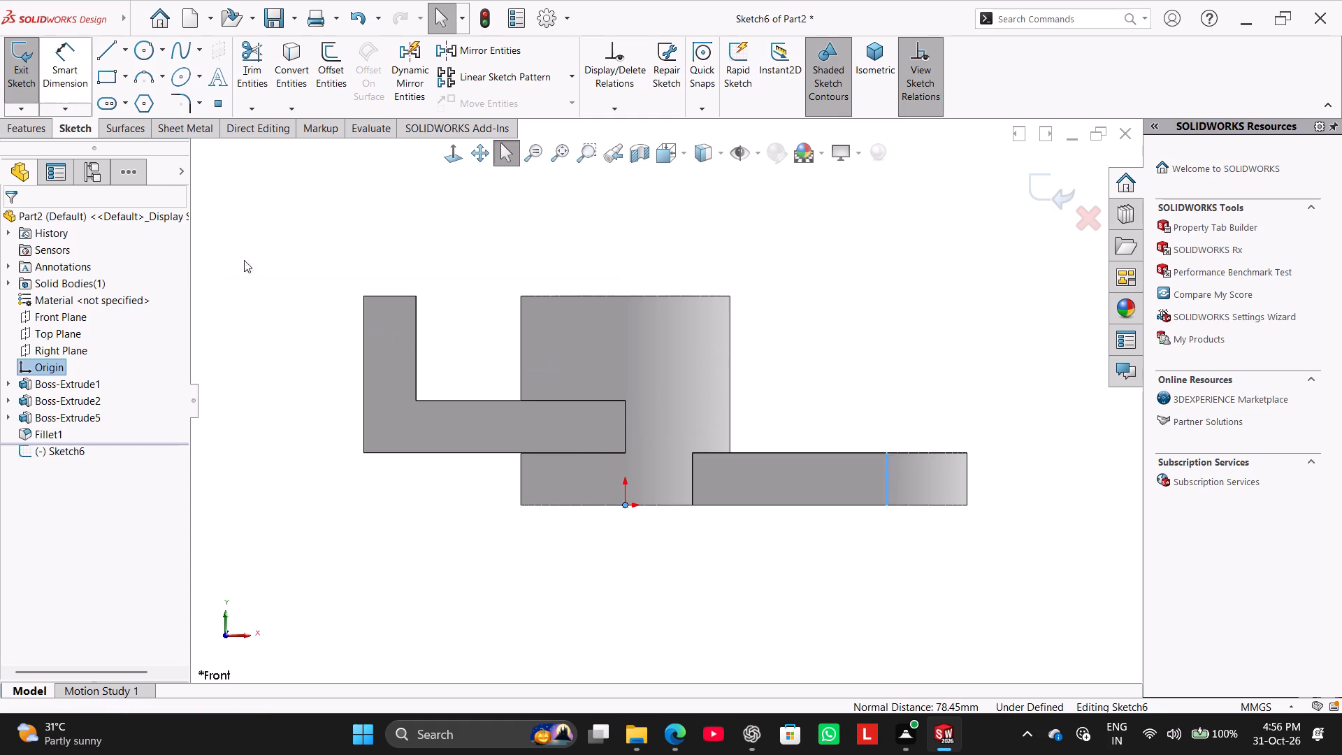
left_click(337, 467)
right_click_drag(319, 549, 697, 303)
right_click_drag(490, 510, 766, 315)
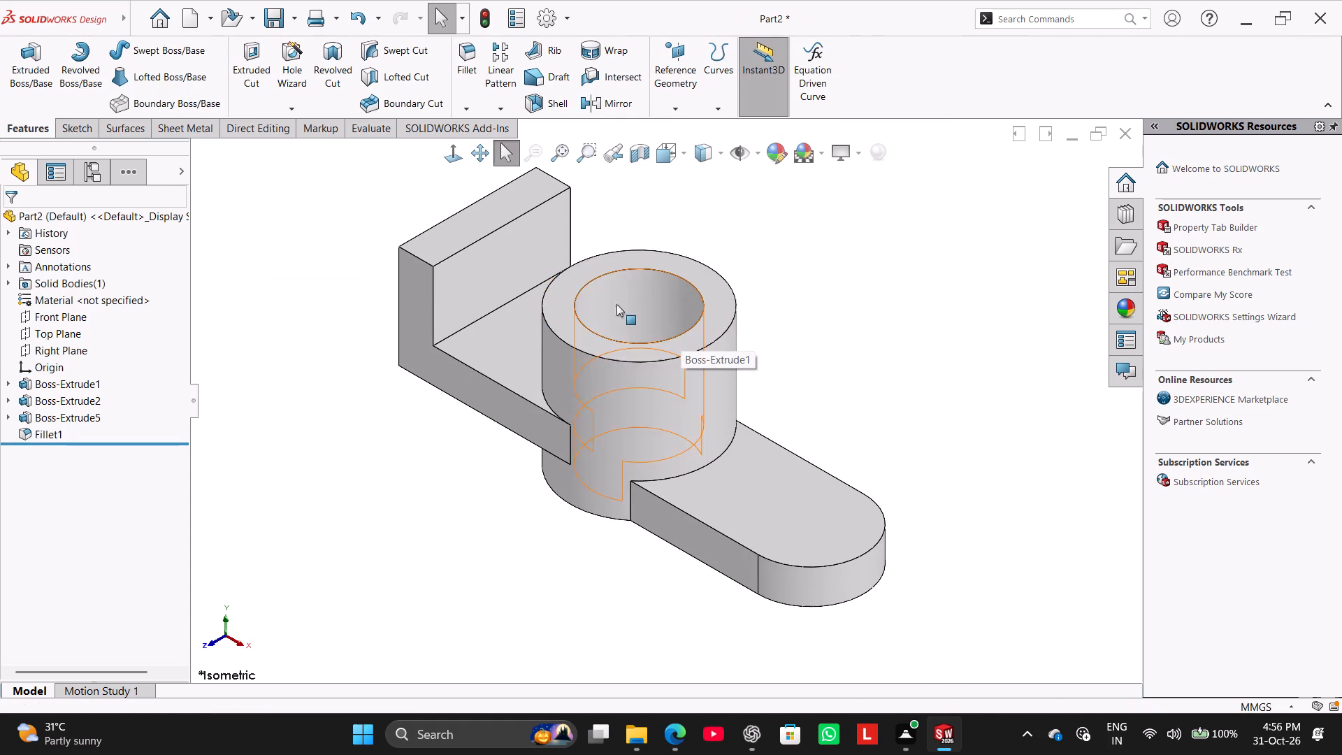
Remove the five arm faces protruding inside the cylinder's bore using Delete Face with Delete and Patch.
middle_click_drag(579, 273, 558, 391)
left_click(291, 132)
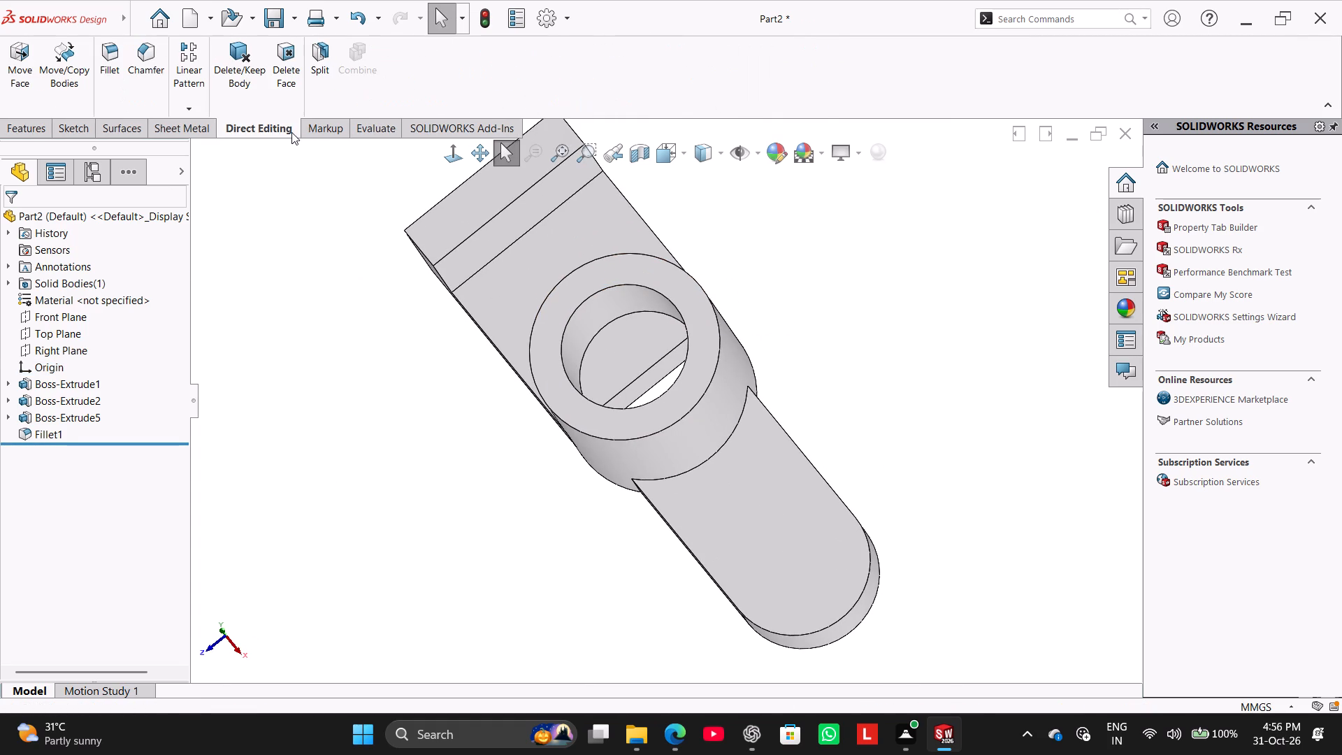
left_click(282, 65)
left_click(636, 349)
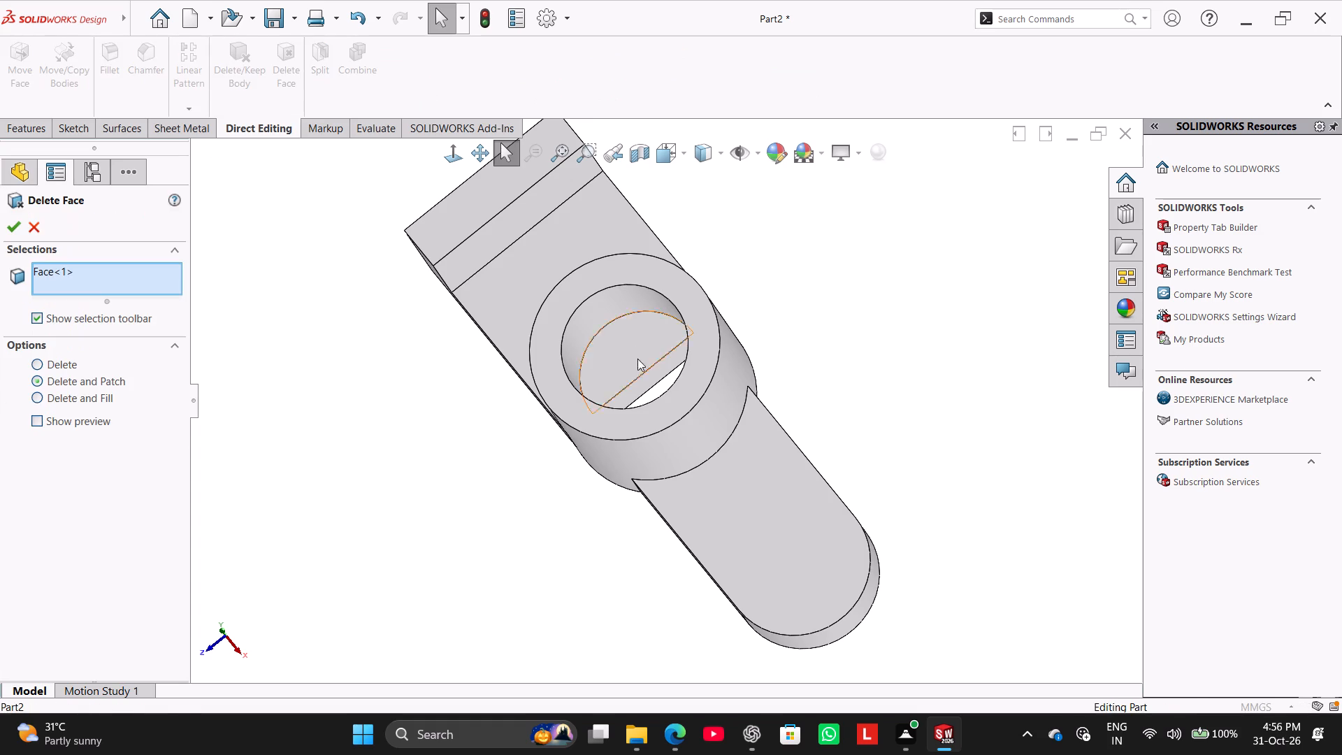
left_click(649, 380)
middle_click_drag(571, 477, 698, 127)
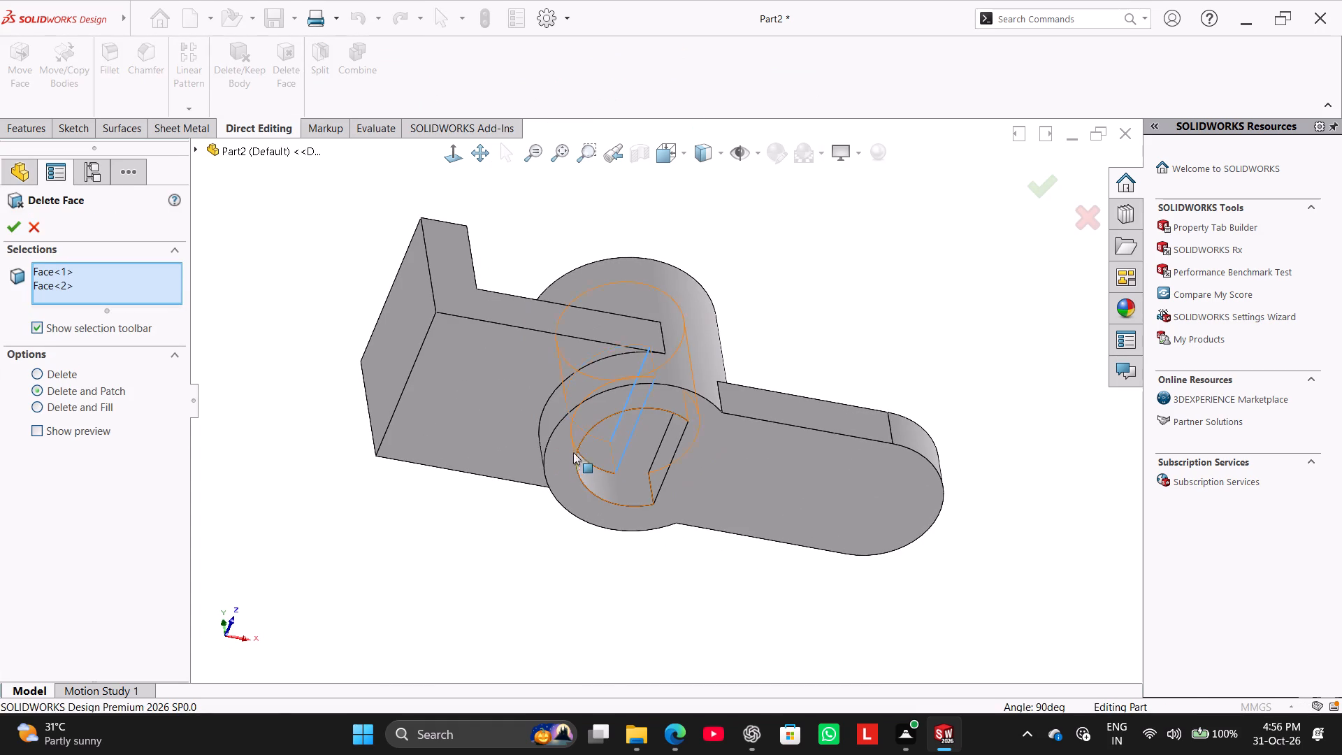
left_click(591, 449)
middle_click_drag(548, 556, 564, 495)
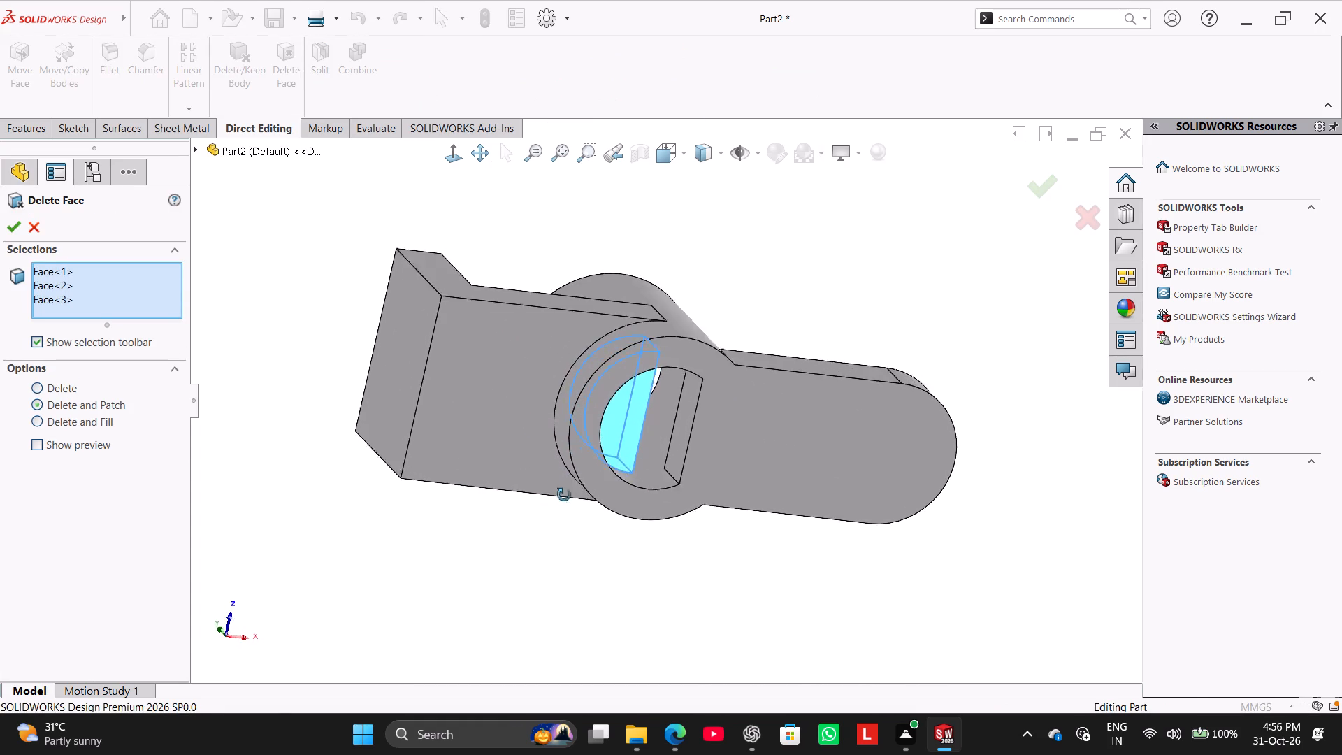
middle_click_drag(564, 495, 553, 648)
middle_click_drag(649, 569, 649, 668)
middle_click_drag(684, 608, 706, 659)
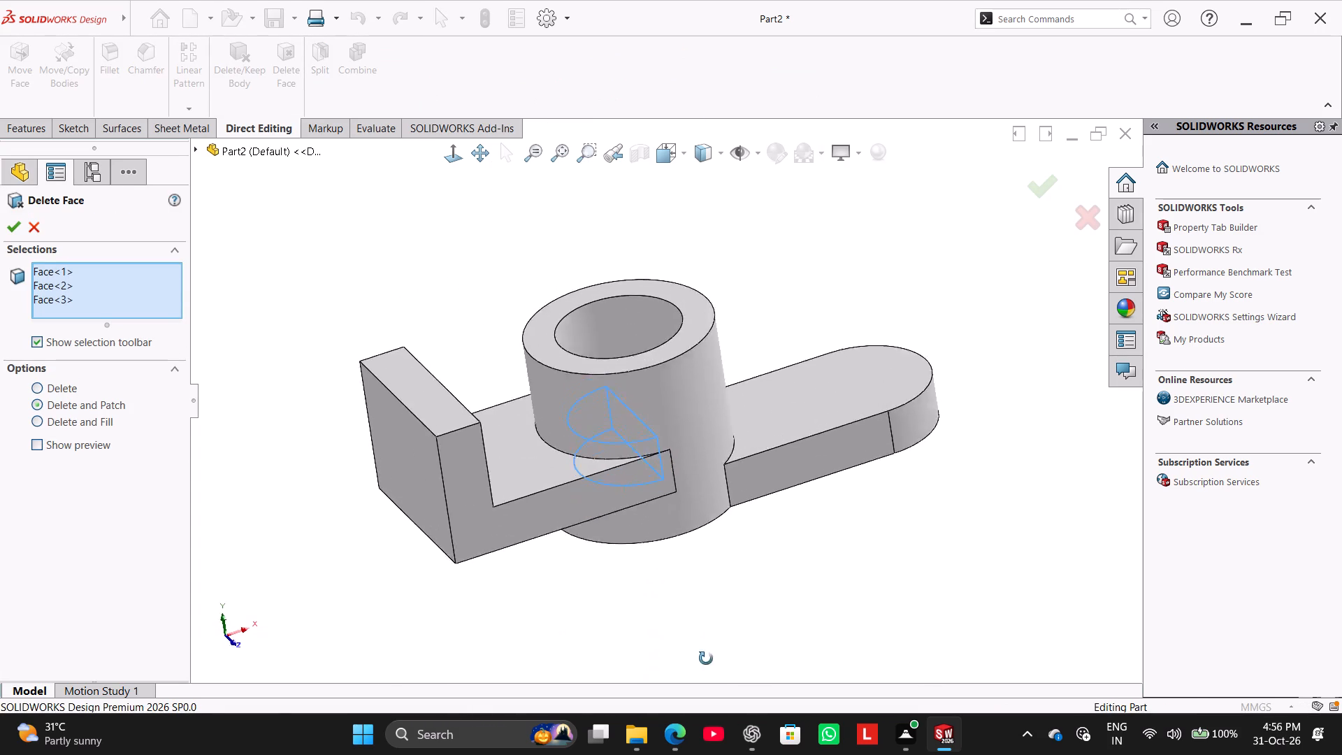
middle_click_drag(706, 659, 716, 741)
middle_click_drag(756, 553, 770, 601)
left_click(674, 410)
middle_click_drag(658, 422, 679, 443)
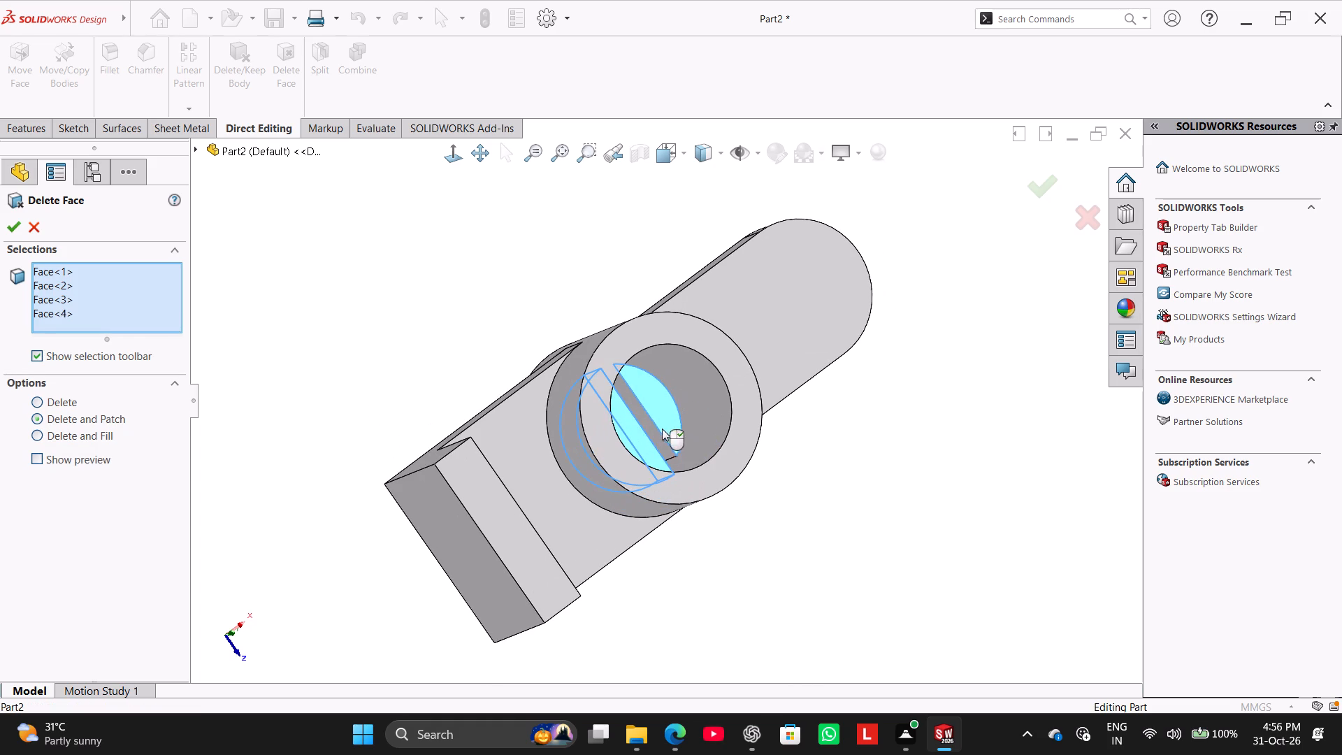
left_click(645, 418)
middle_click_drag(660, 520, 743, 131)
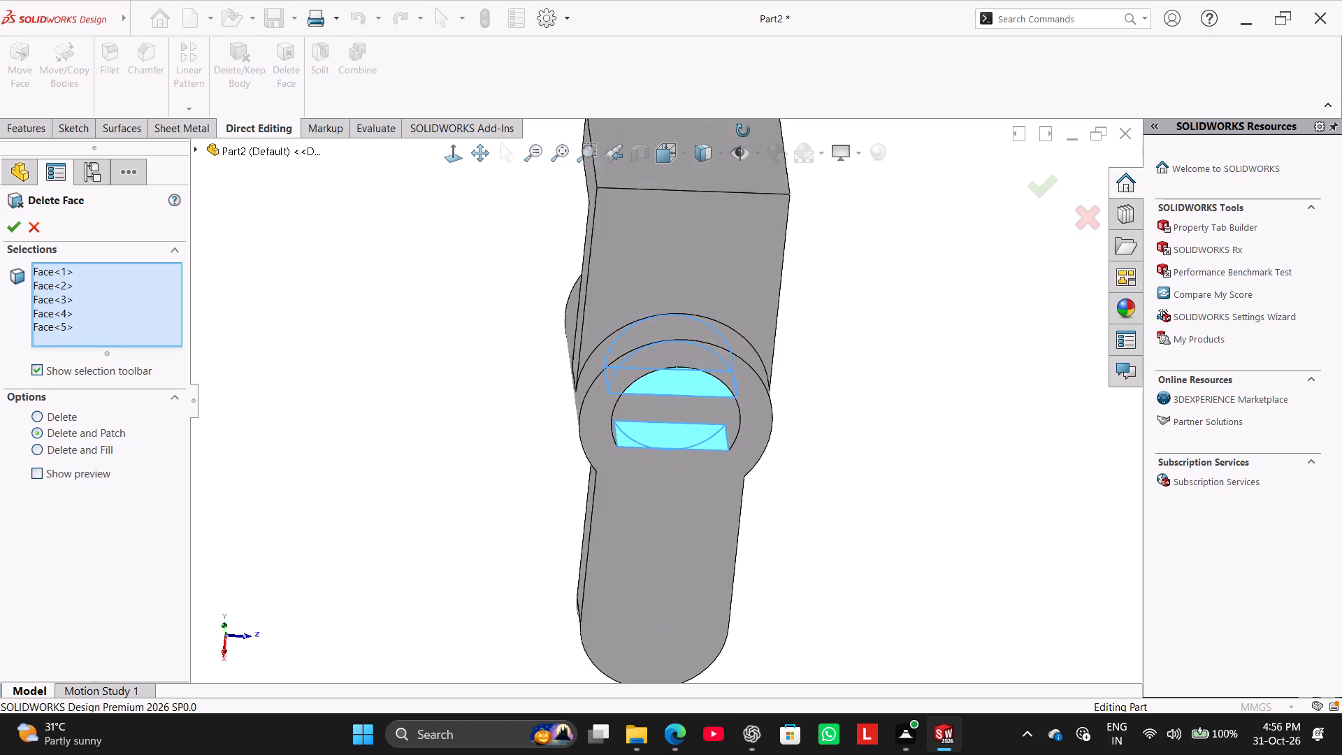
middle_click_drag(743, 131, 633, 136)
middle_click_drag(699, 317, 723, 164)
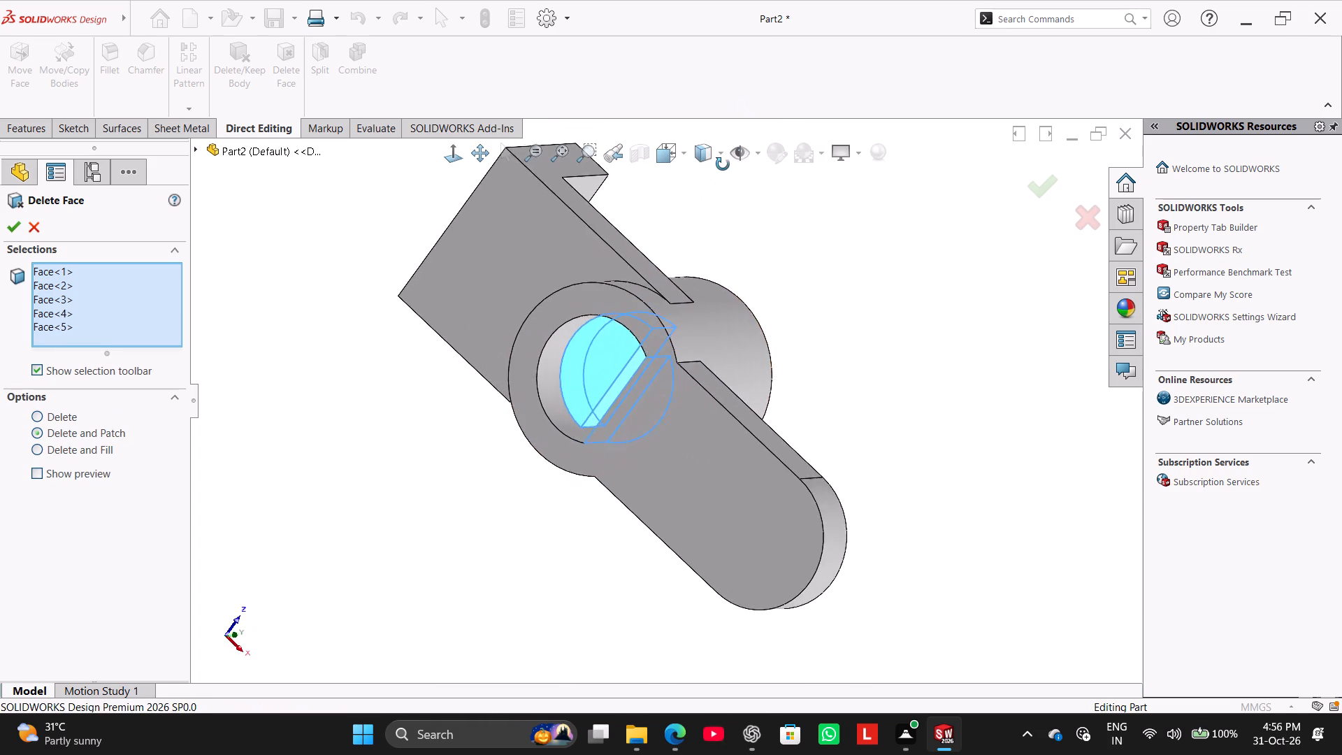
middle_click_drag(723, 164, 700, 304)
left_click(13, 226)
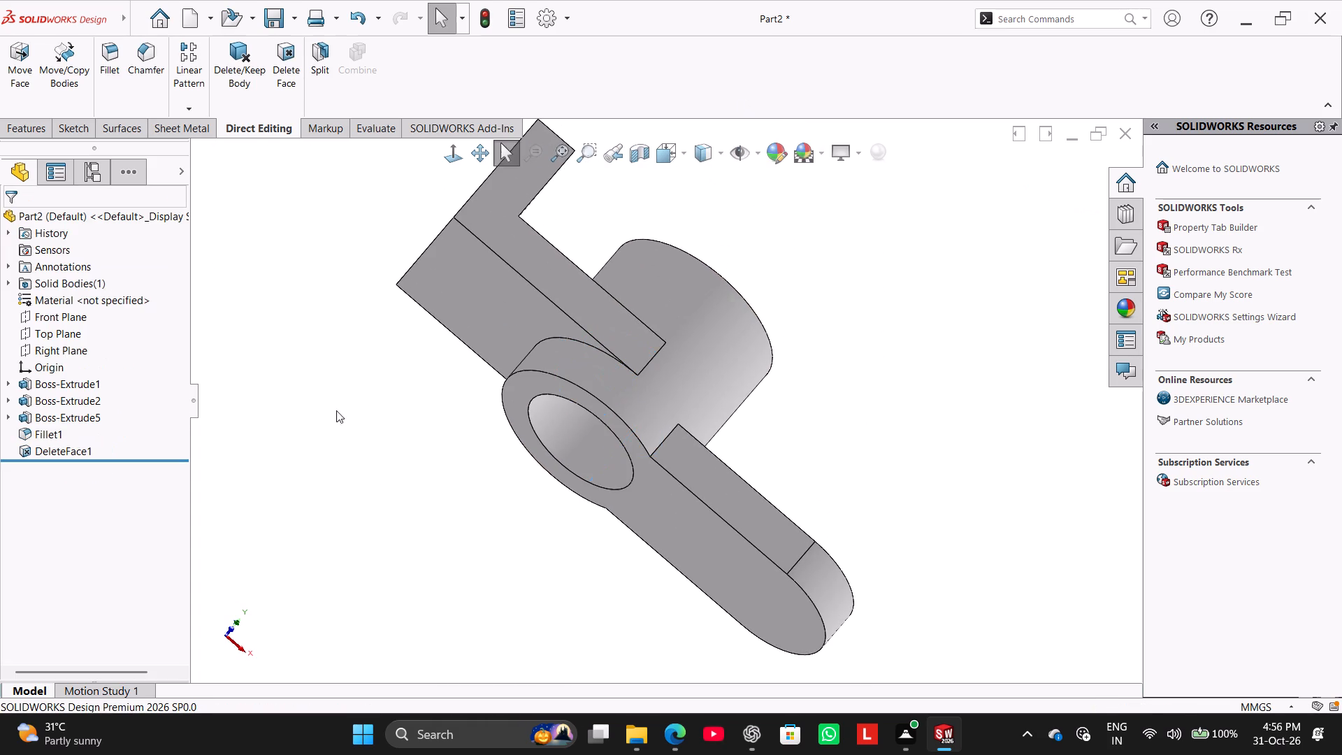
middle_click_drag(380, 440, 499, 415)
right_click_drag(418, 452, 767, 211)
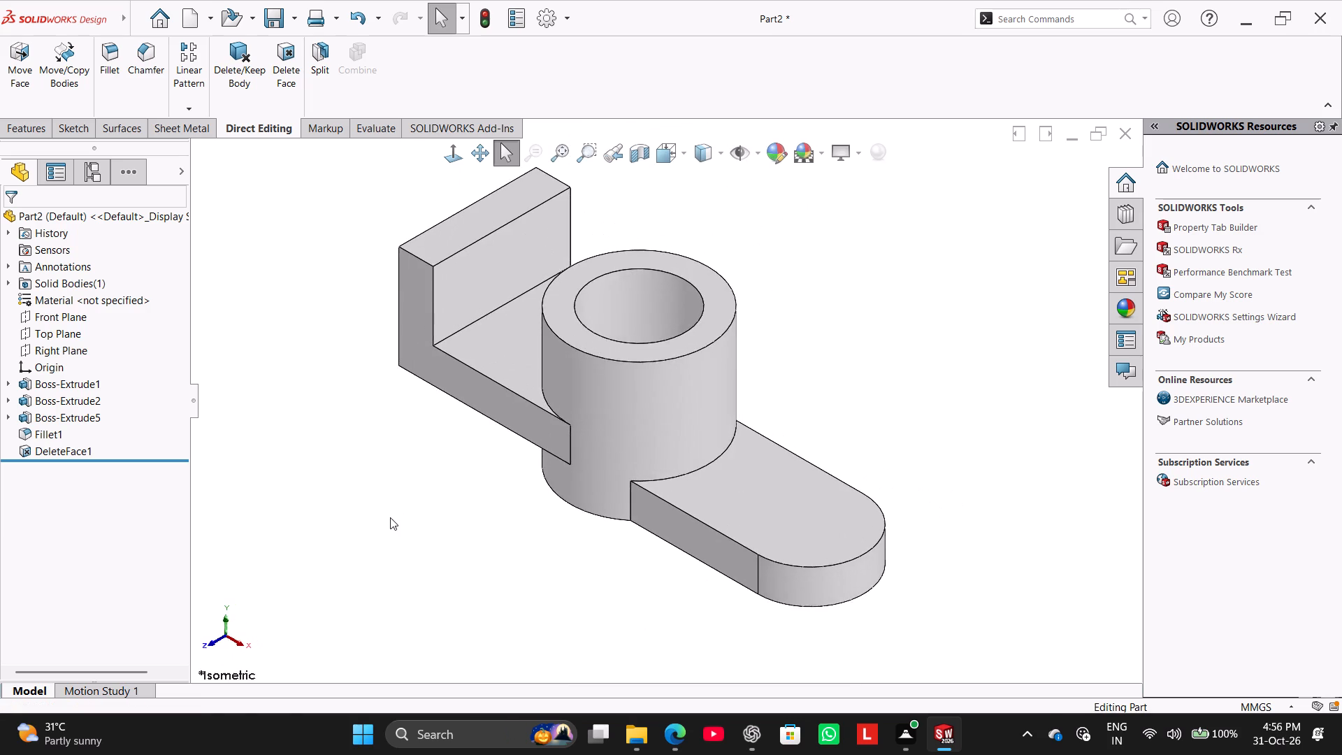
middle_click_drag(390, 524, 409, 663)
right_click_drag(460, 532, 639, 371)
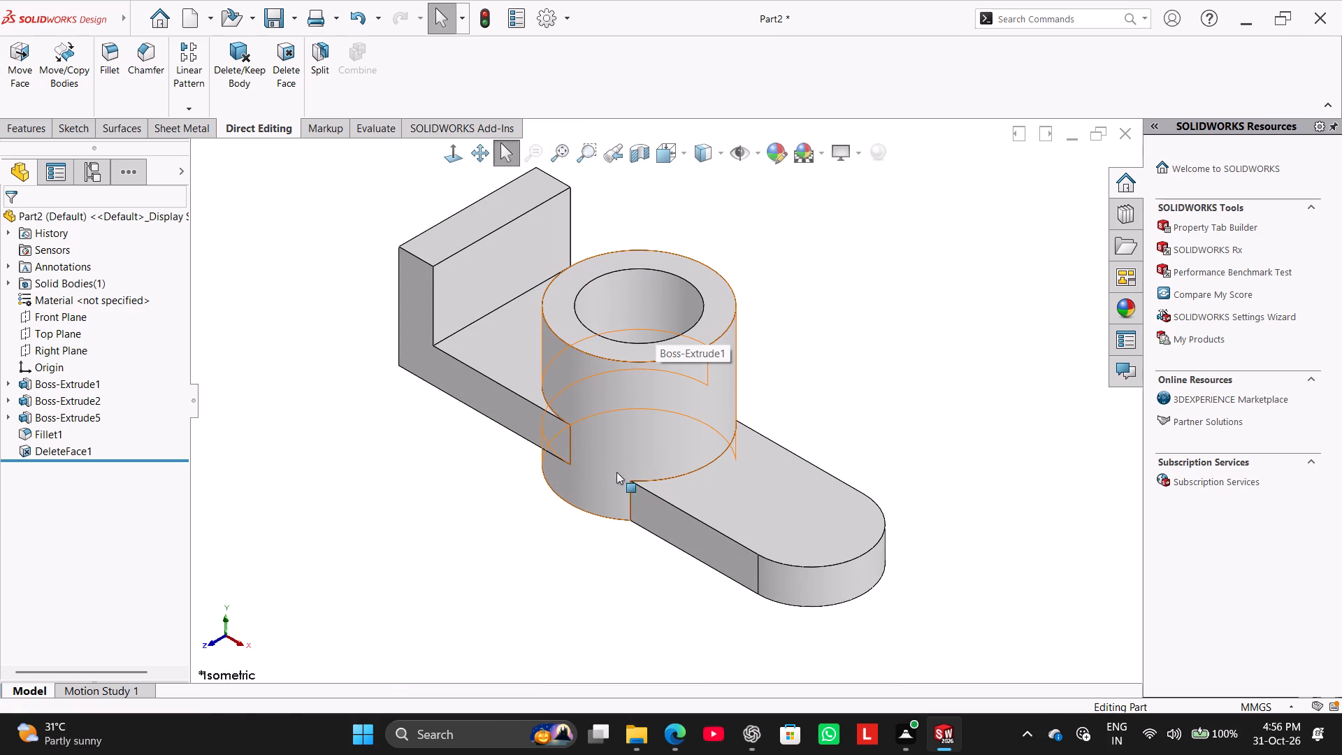
Sketch a circle about 17 mm in diameter on the round-ended arm's top face, centered on the arc of its rounded end.
right_click(816, 528)
left_click(861, 412)
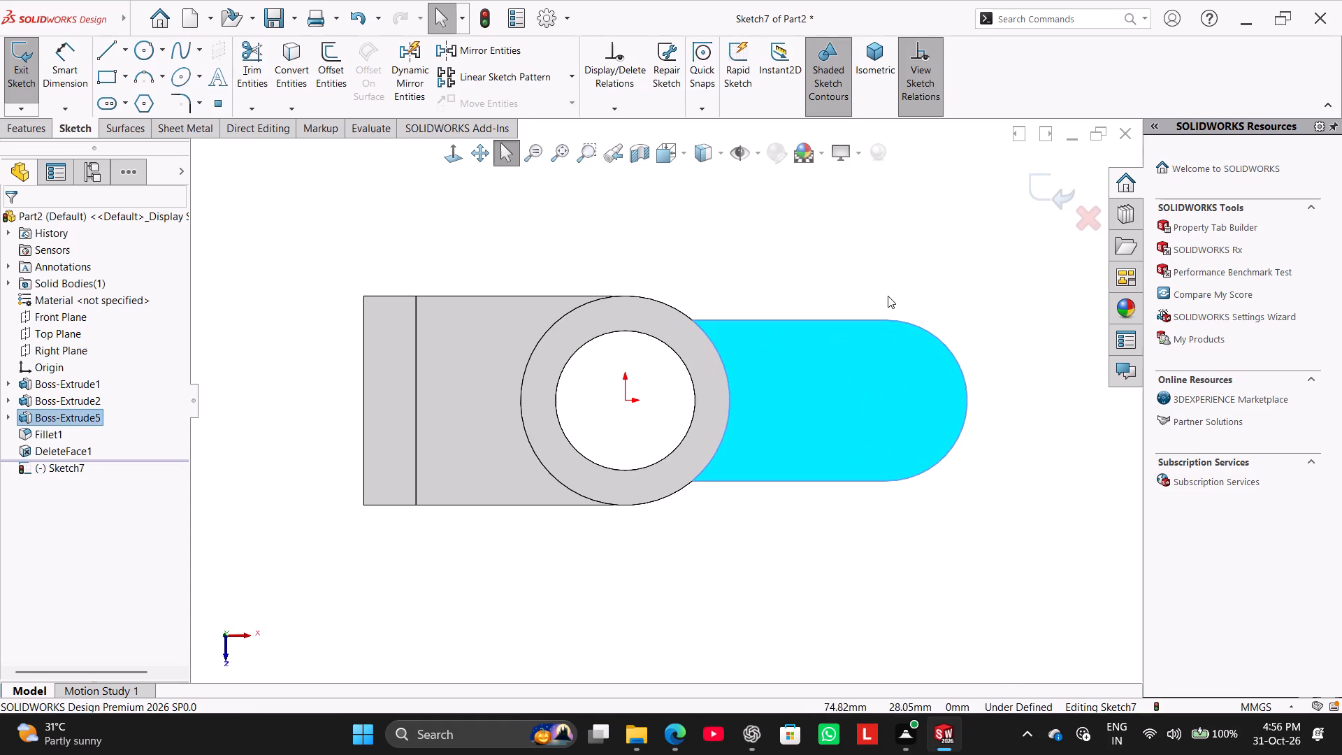
left_click(890, 279)
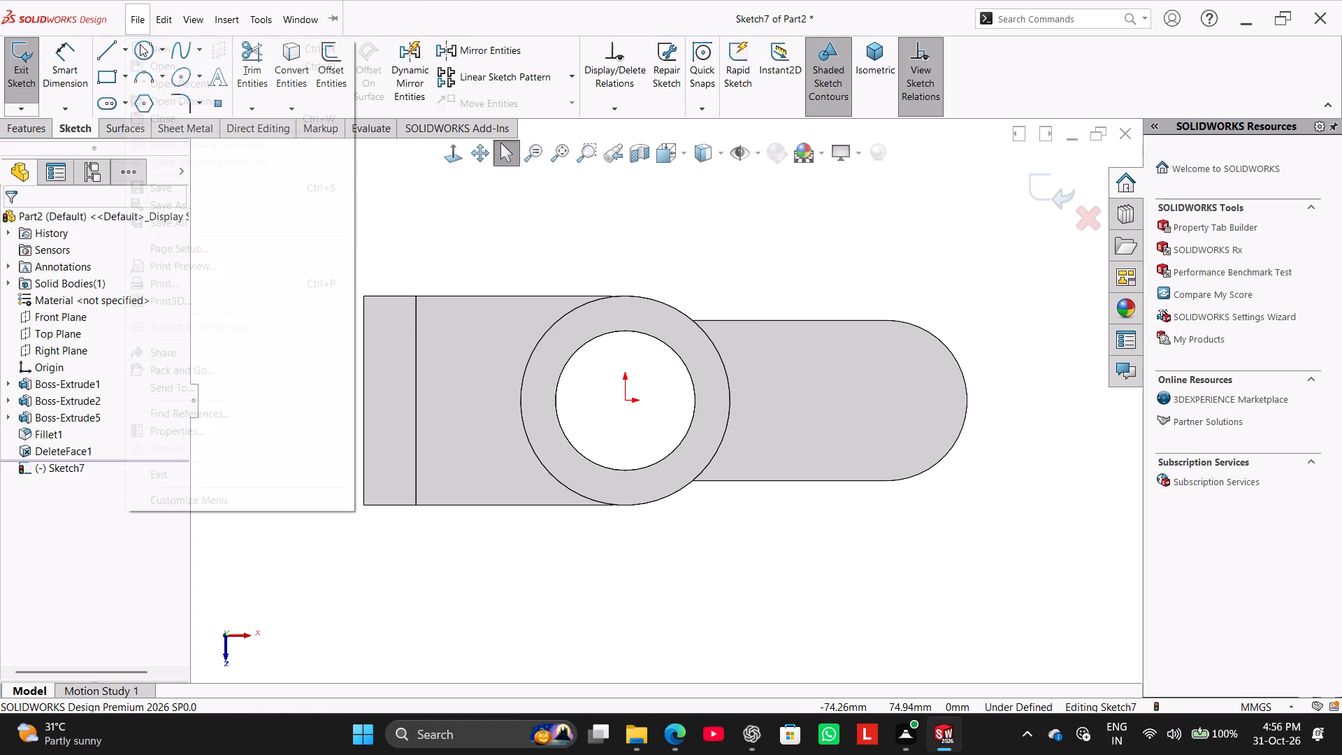
left_click(140, 44)
left_click(745, 210)
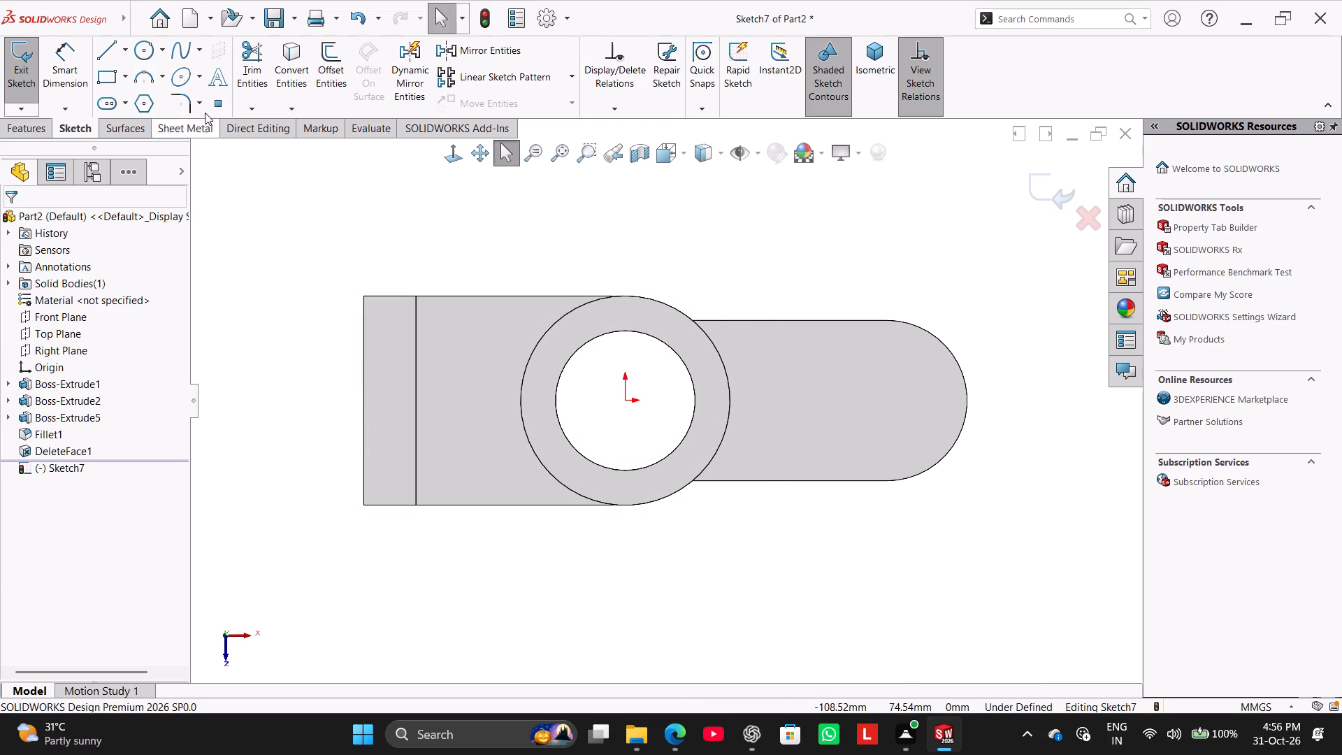
left_click(134, 57)
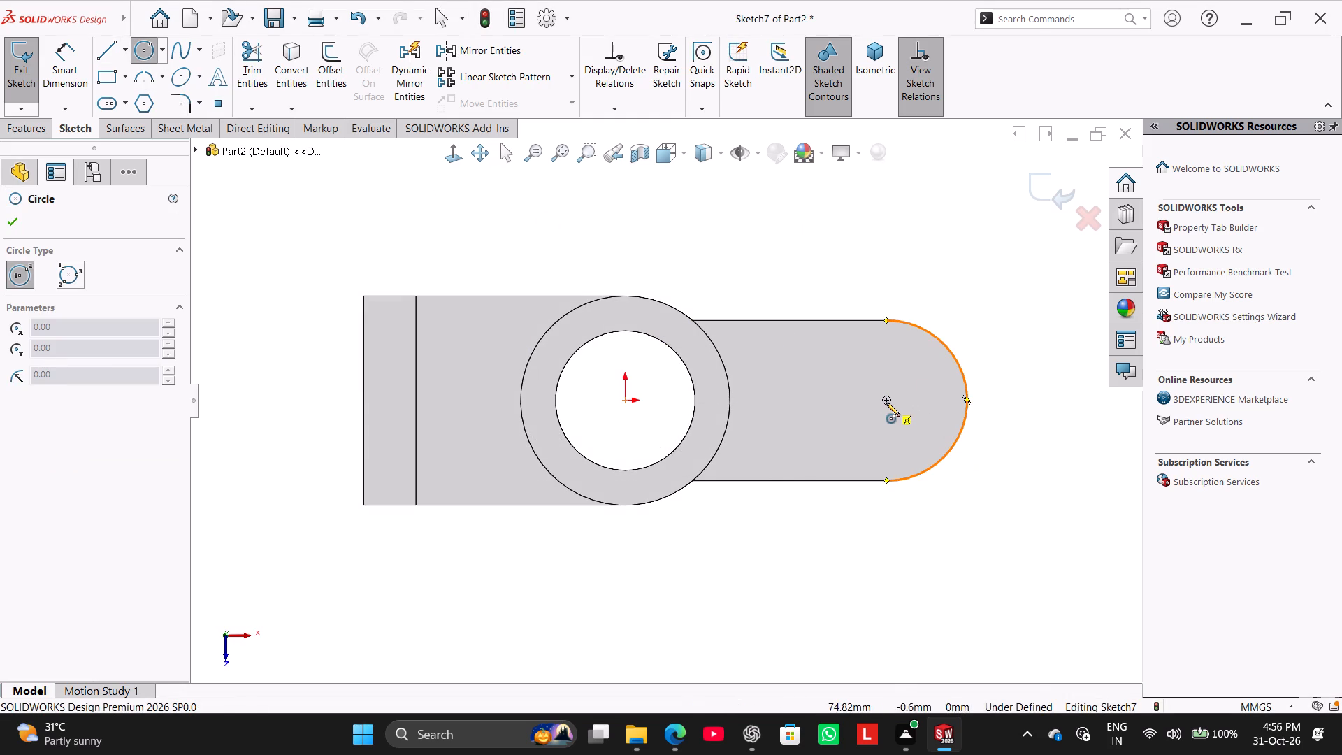
left_click(886, 403)
left_click(897, 429)
Dimension the diameter of the circle on the round-ended arm as 20 mm.
left_click(63, 61)
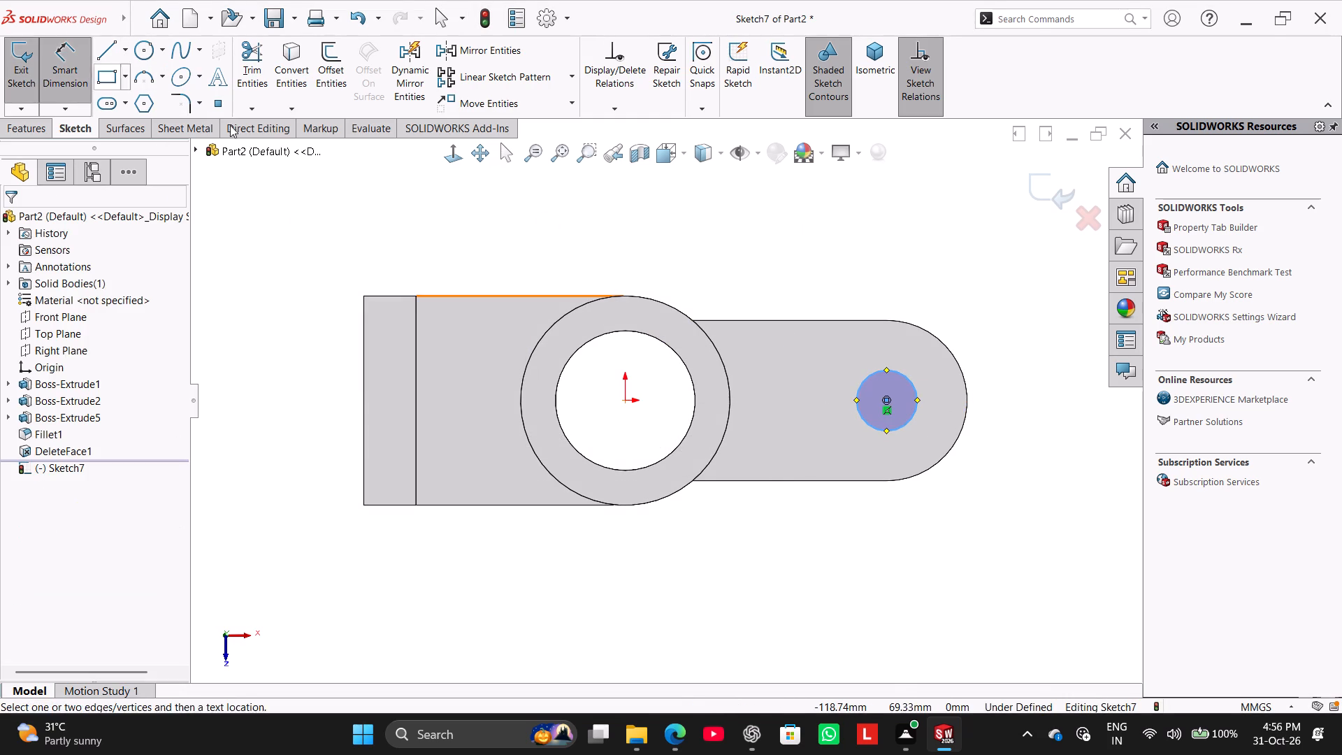
left_click(868, 378)
left_click(960, 254)
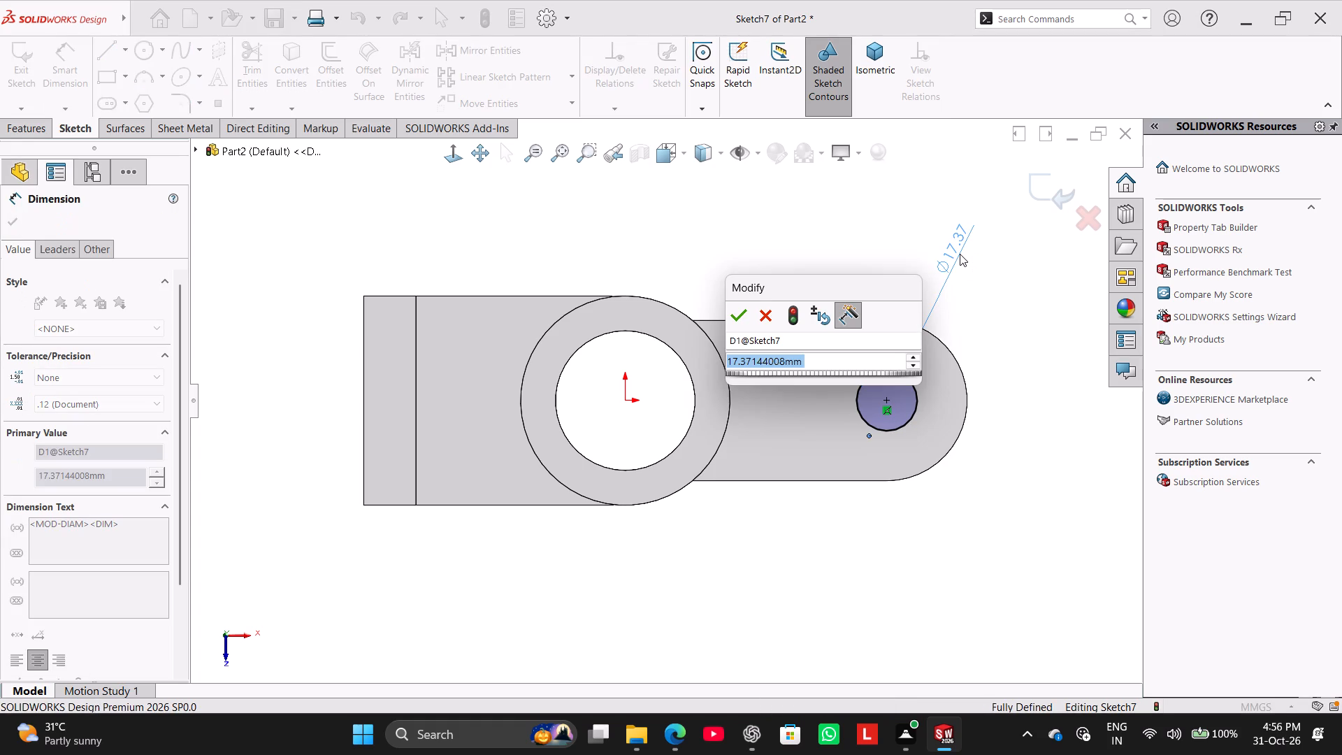
type("20")
key("Return")
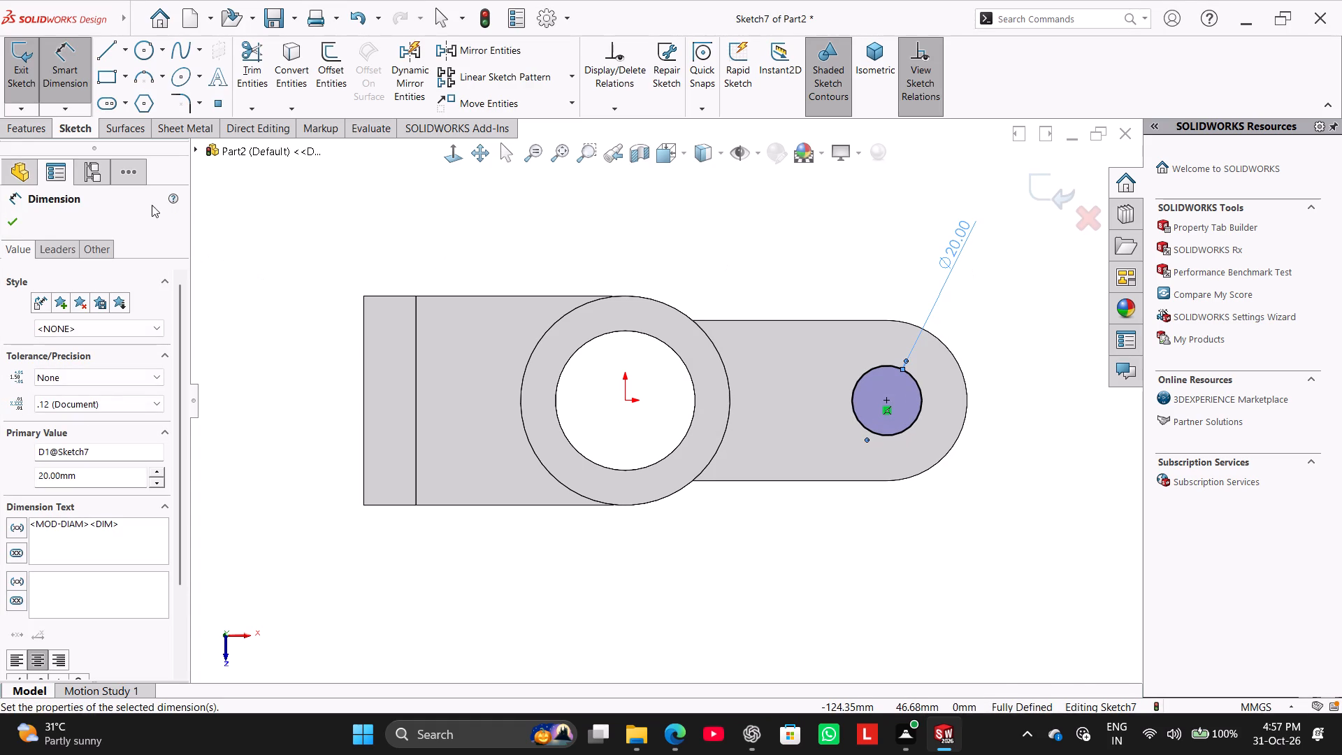
Cut the 20 mm circle through the round-ended arm with Extruded Cut, keeping the default settings.
left_click(8, 134)
left_click(245, 84)
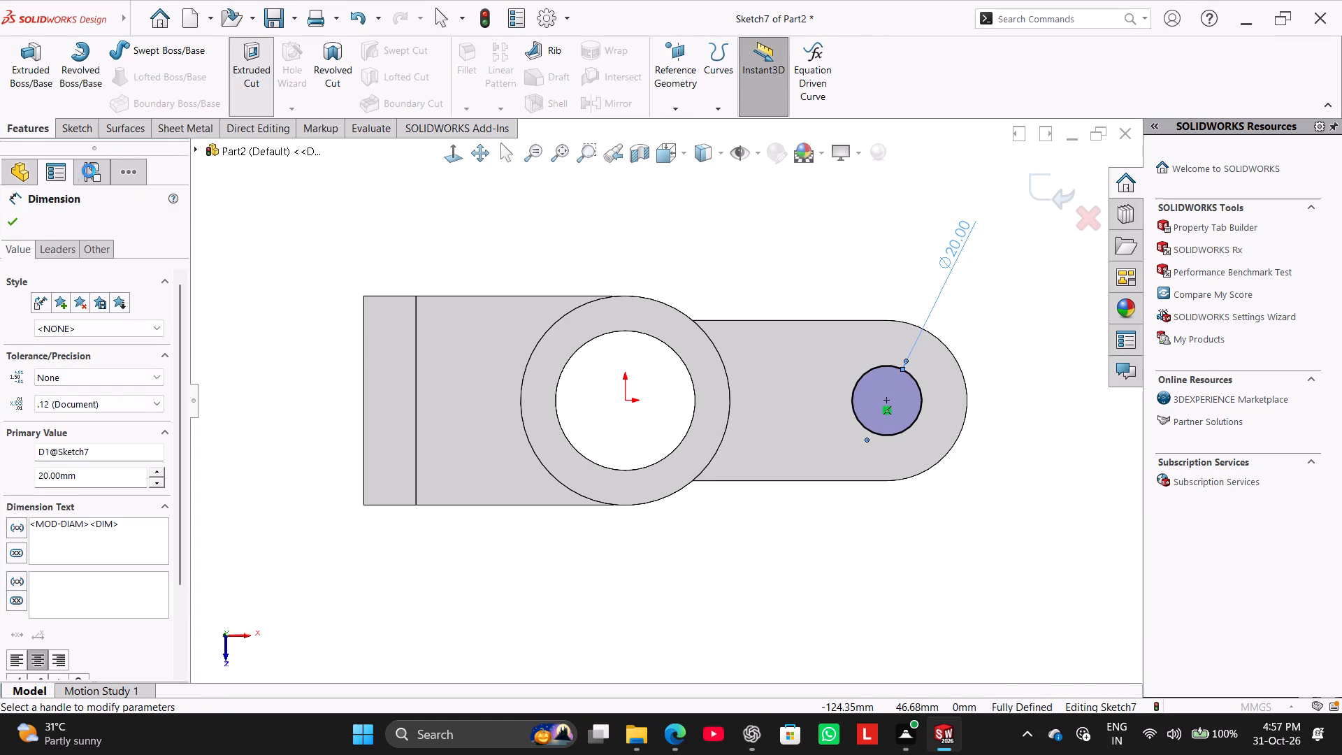
left_click(17, 219)
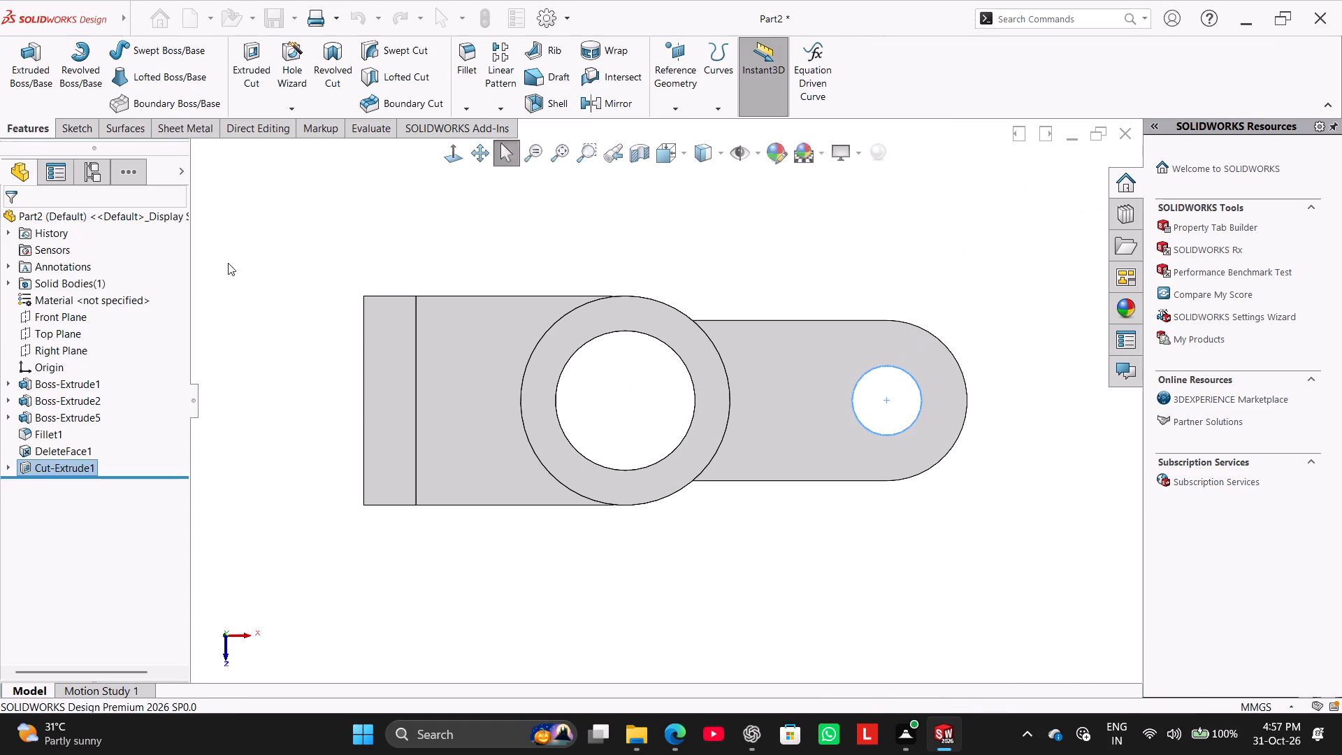
left_click(228, 263)
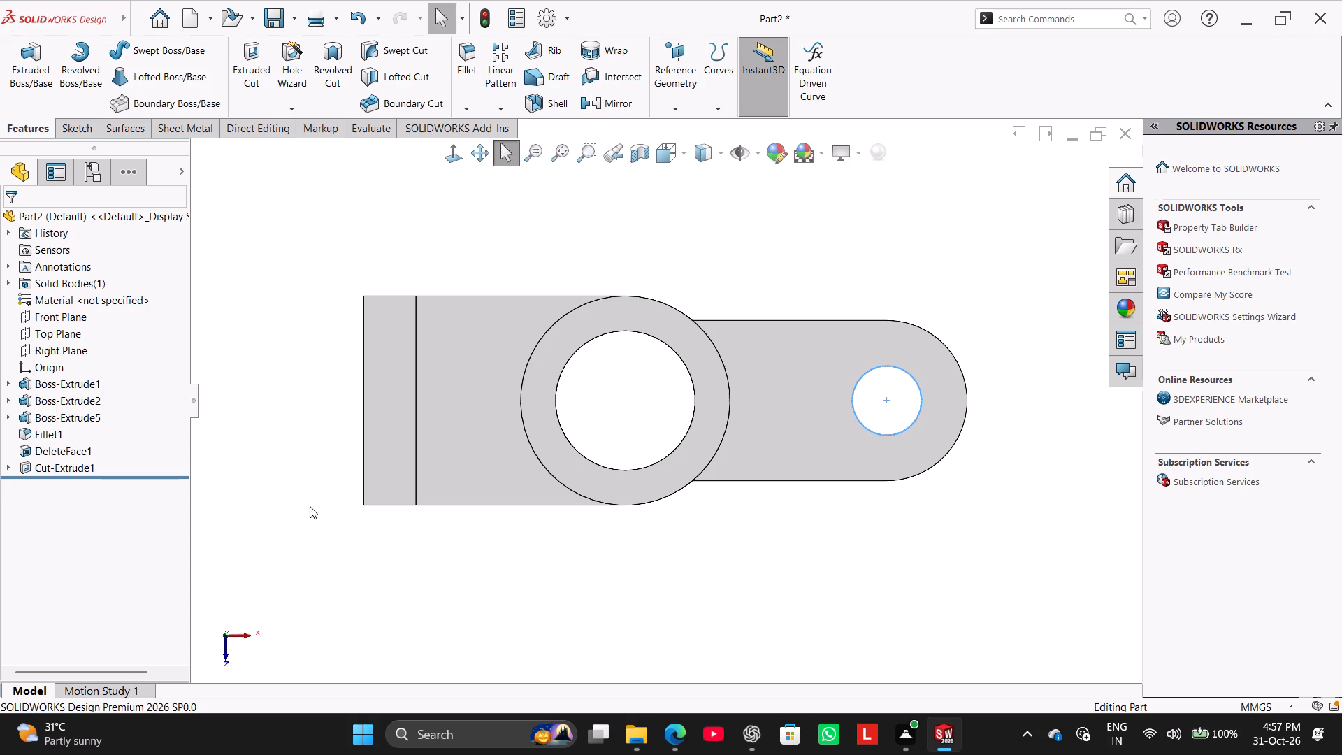
Sketch a circle about 17 mm in diameter near an upper corner of the L-shaped arm's upright plate, on its inner face.
middle_click_drag(309, 506, 238, 331)
right_click(408, 451)
left_click(447, 406)
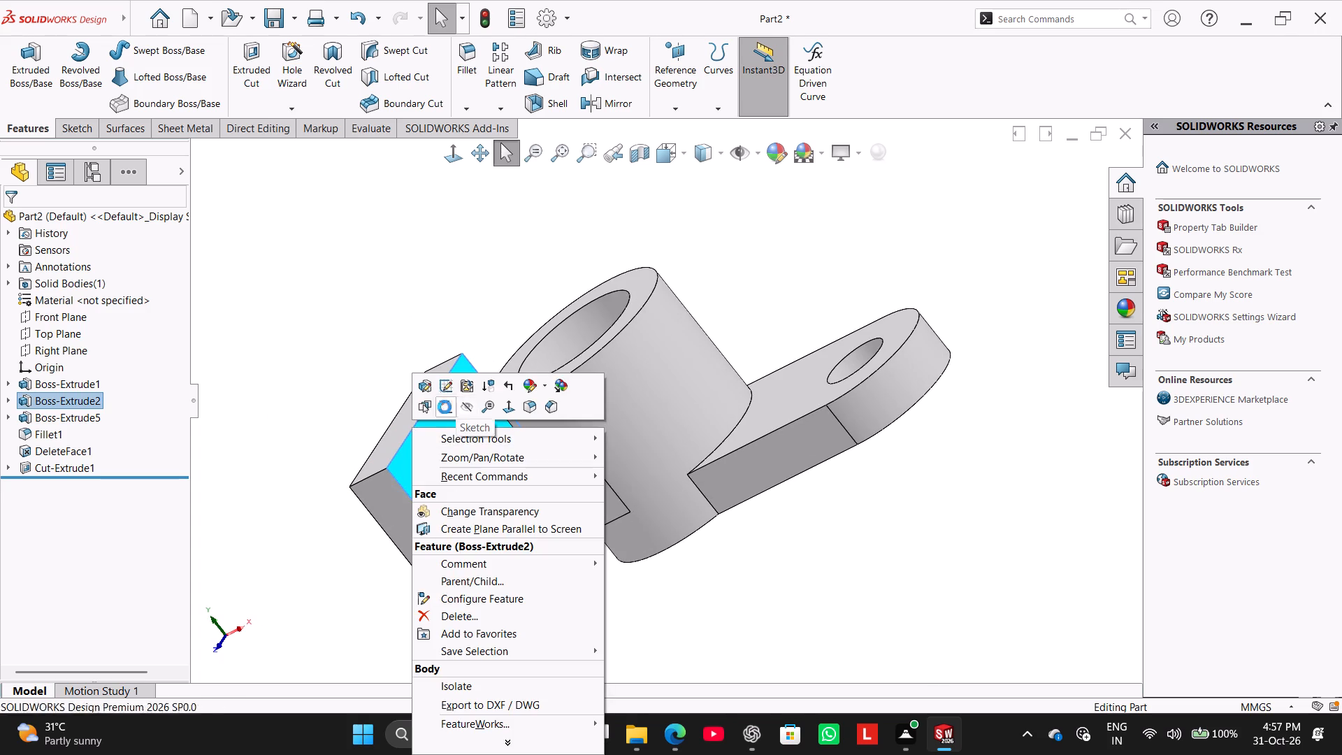
left_click(340, 508)
scroll(435, 389, "up", 1)
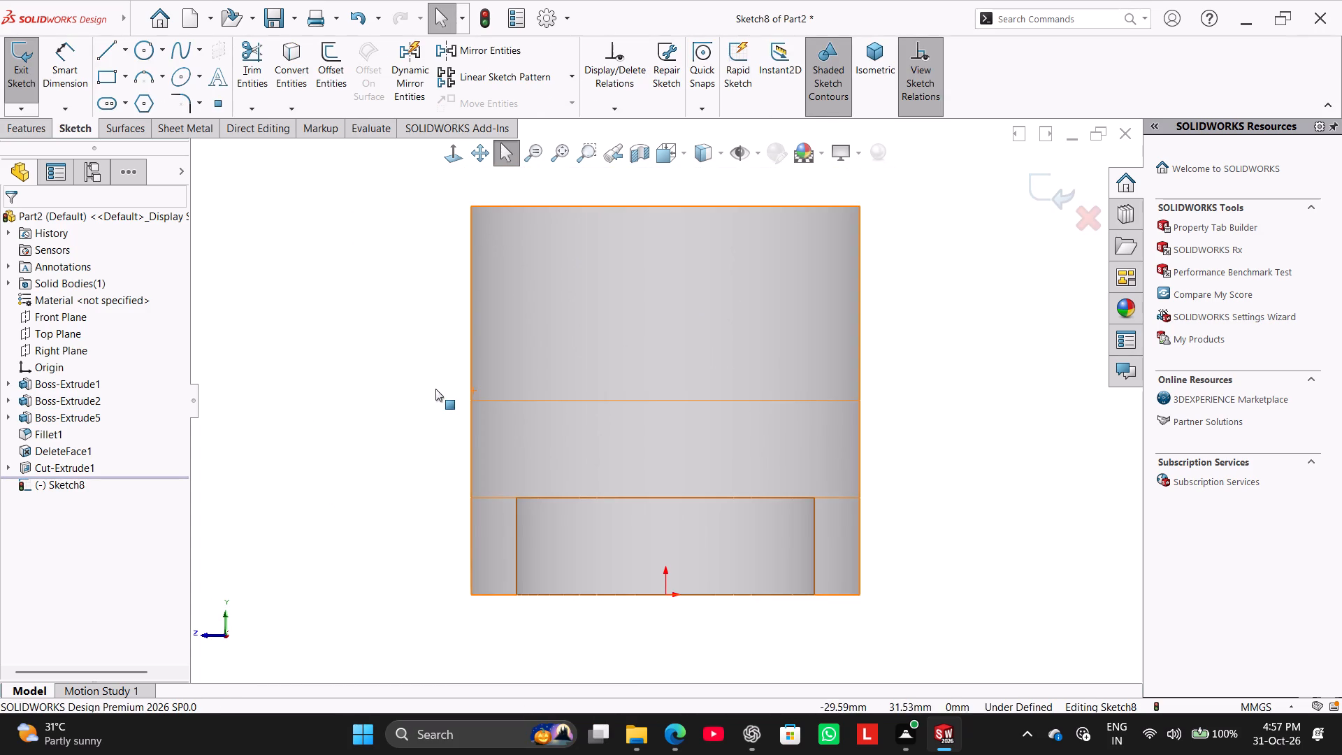
left_click(453, 156)
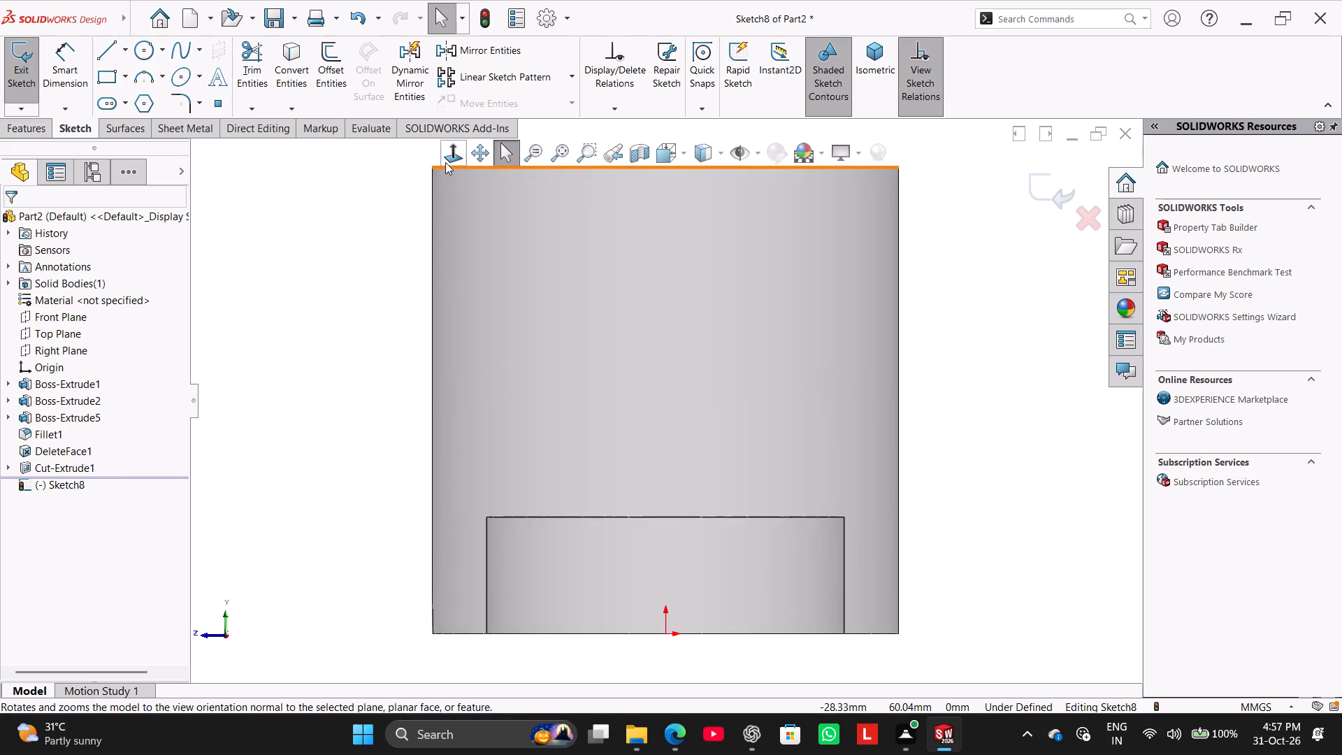
left_click(397, 260)
middle_click_drag(397, 283, 401, 297)
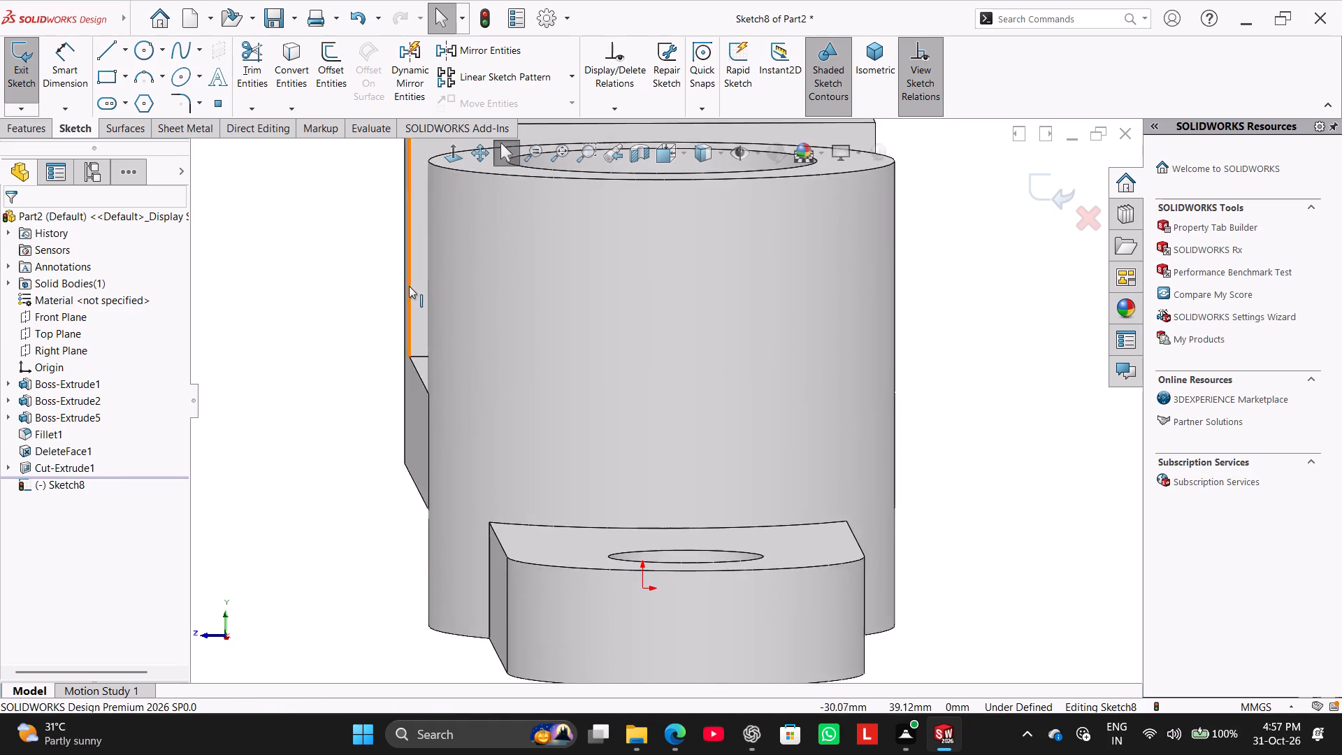
scroll(414, 286, "up", 2)
left_click(451, 156)
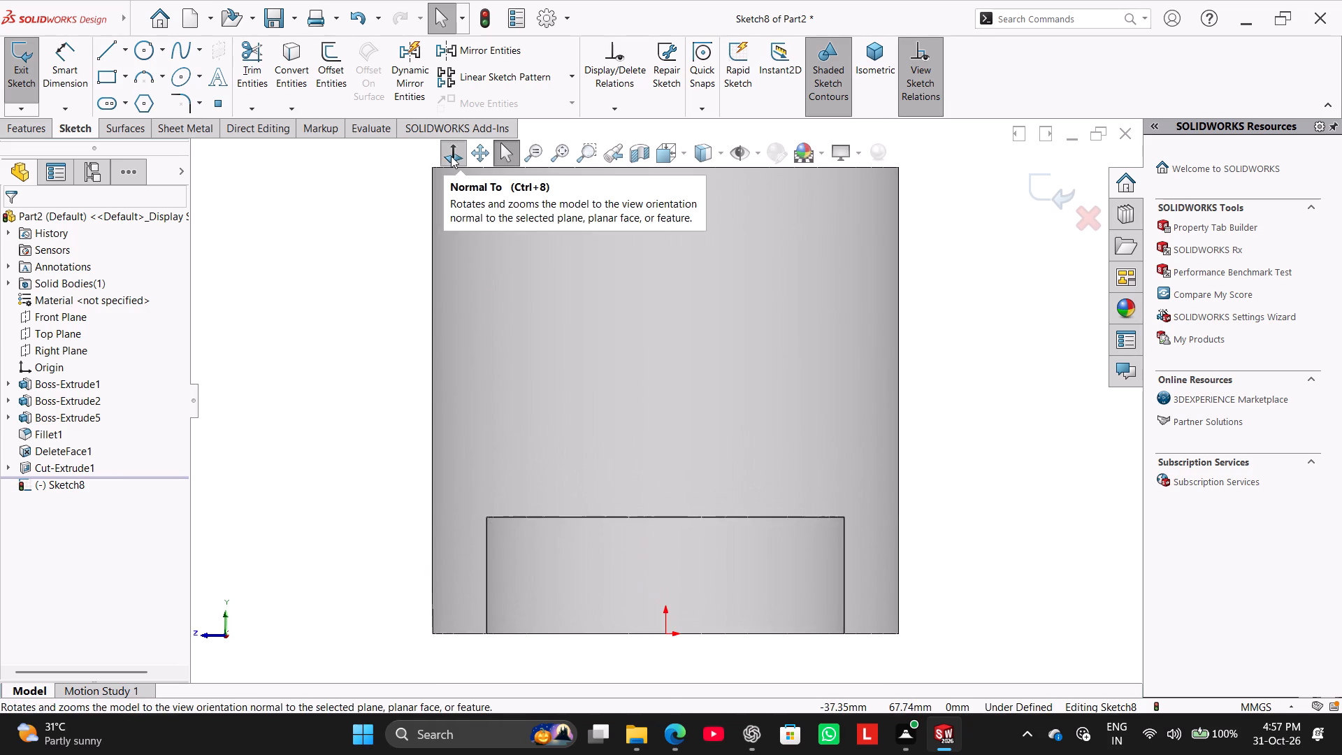
left_click(451, 156)
scroll(377, 306, "up", 2)
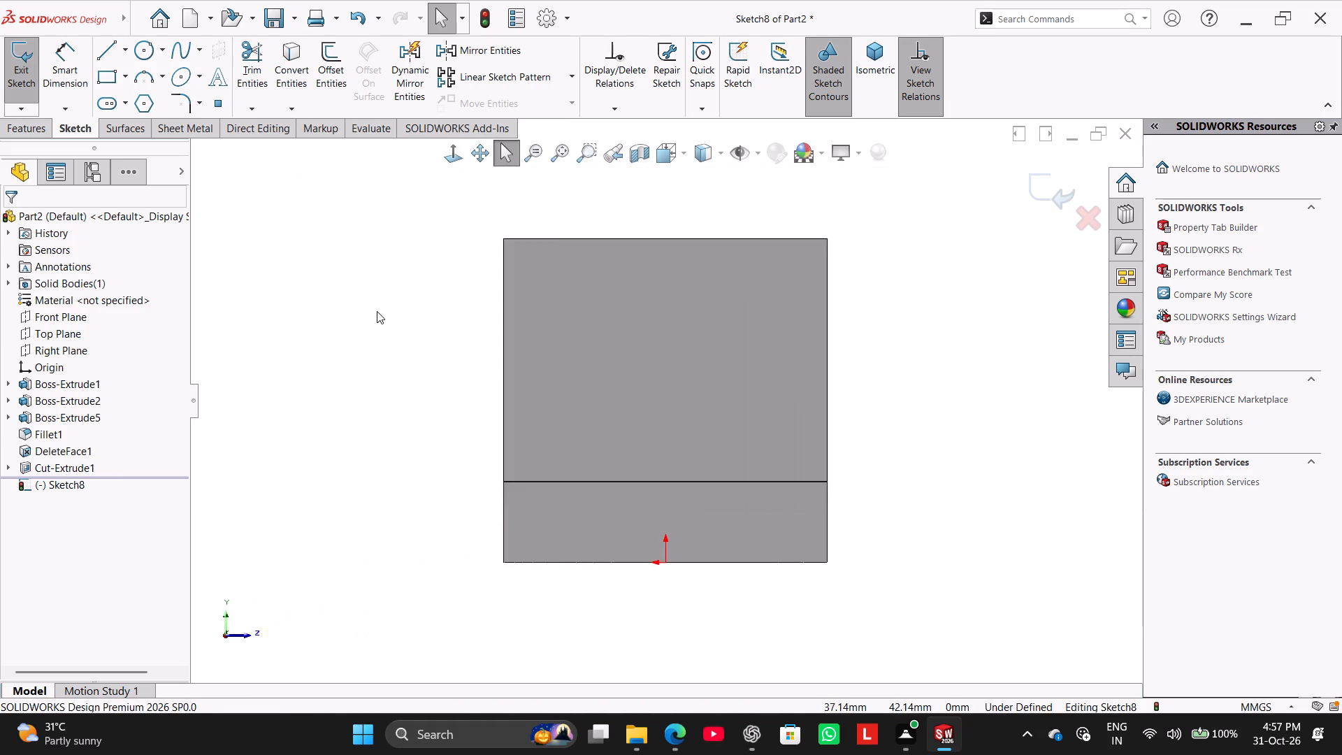
middle_click_drag(377, 319, 382, 380)
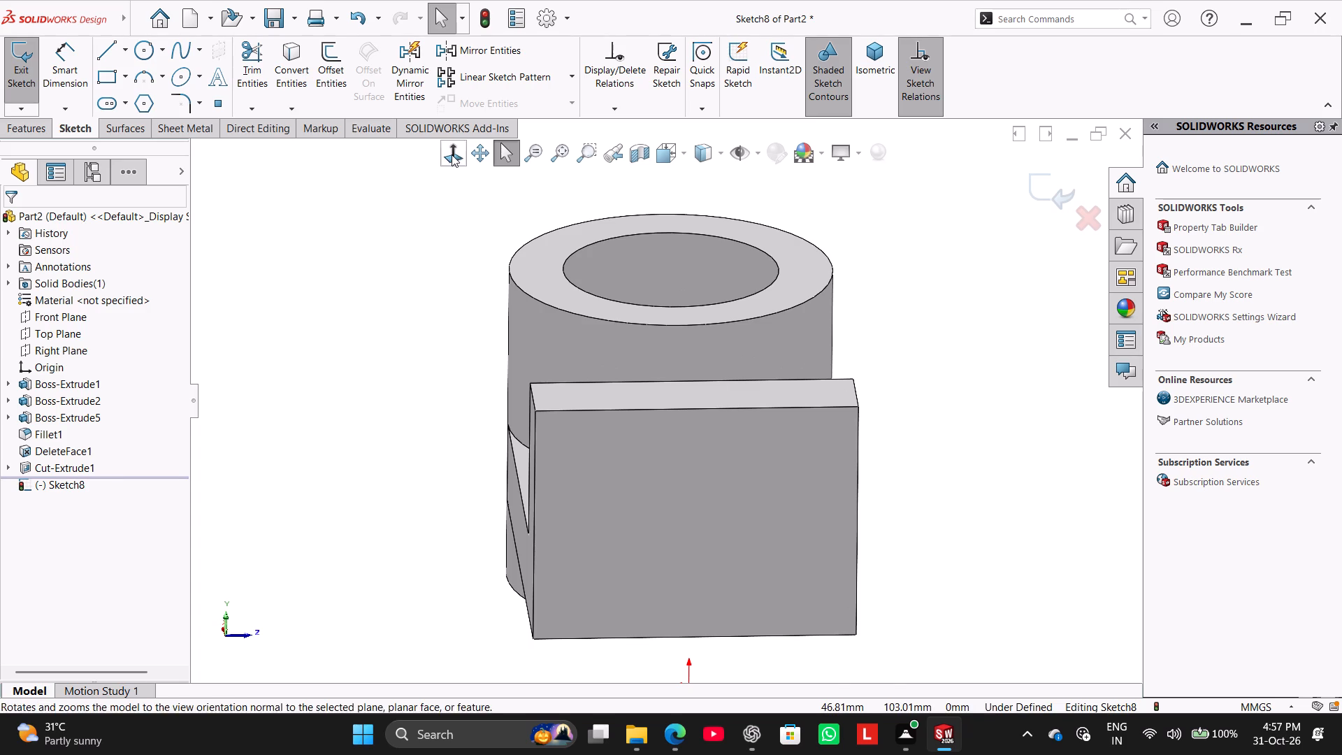
left_click(452, 153)
left_click(446, 151)
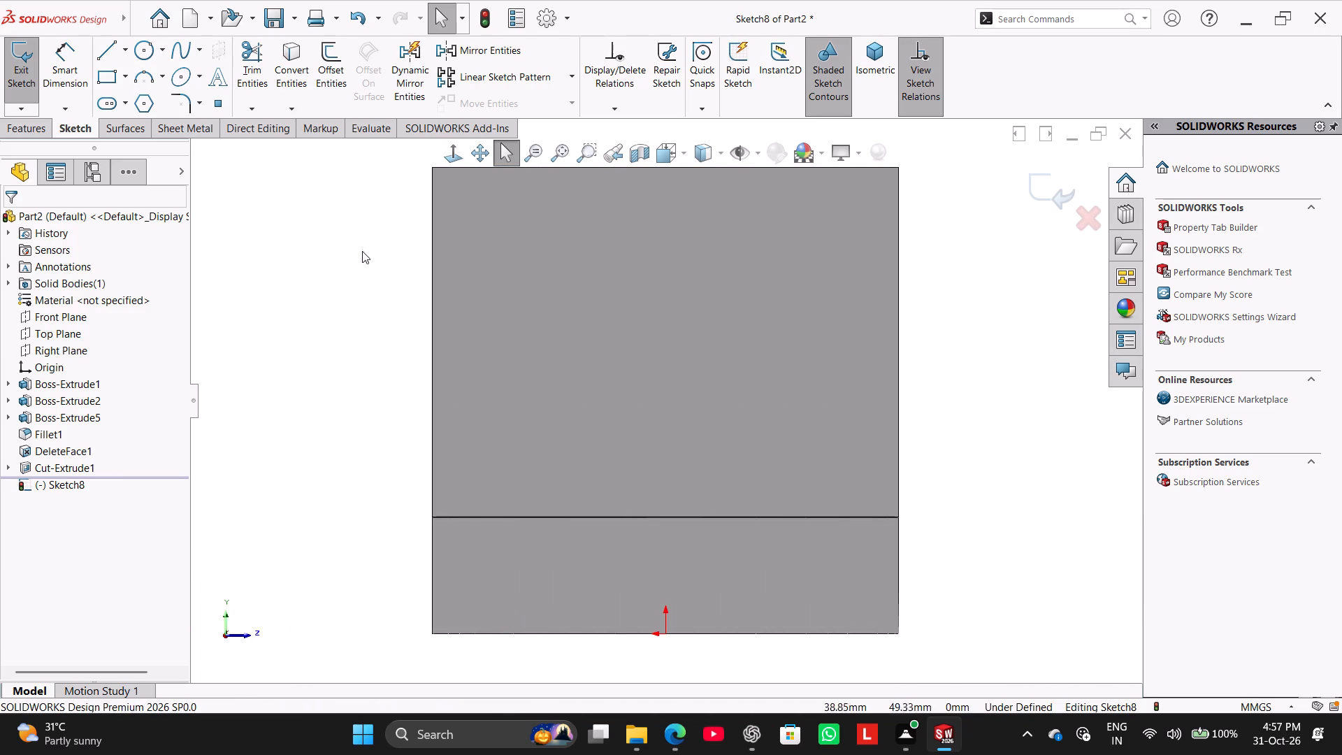
left_click(360, 252)
left_click(140, 53)
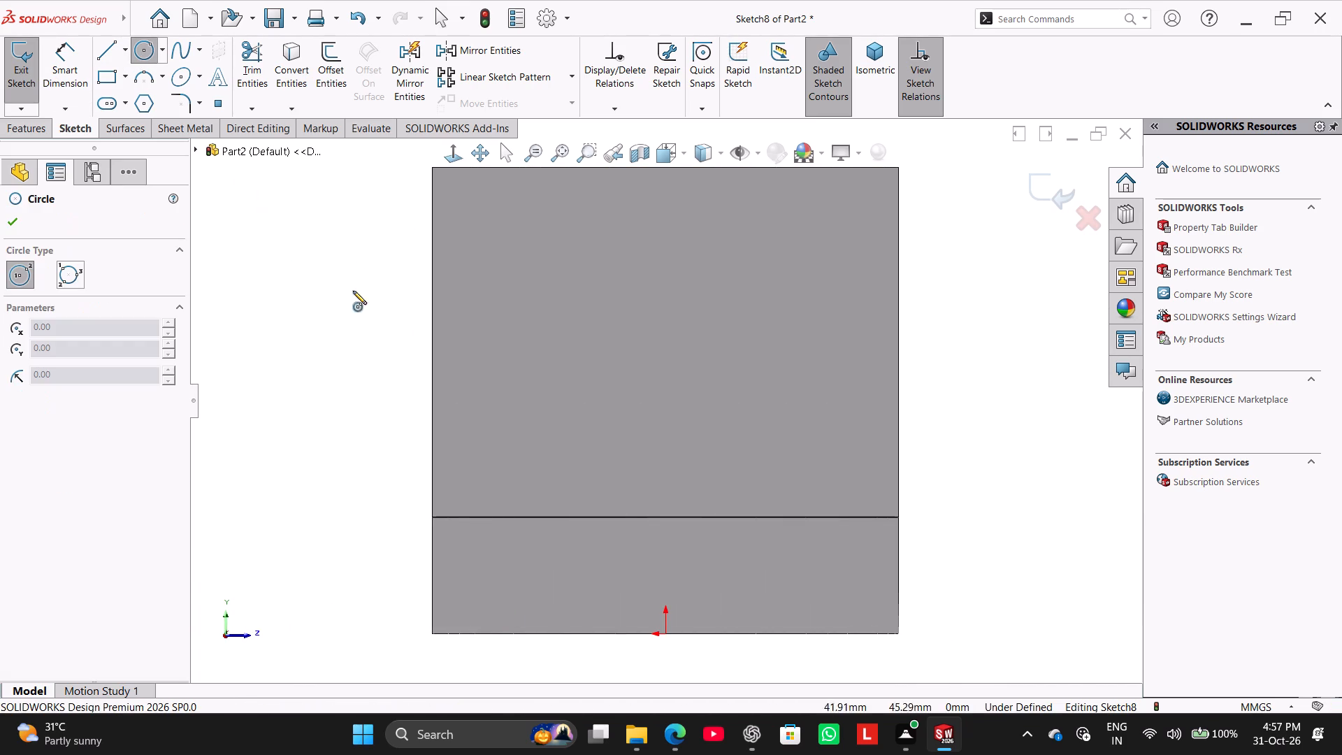
left_click(498, 245)
left_click(529, 304)
right_click(325, 254)
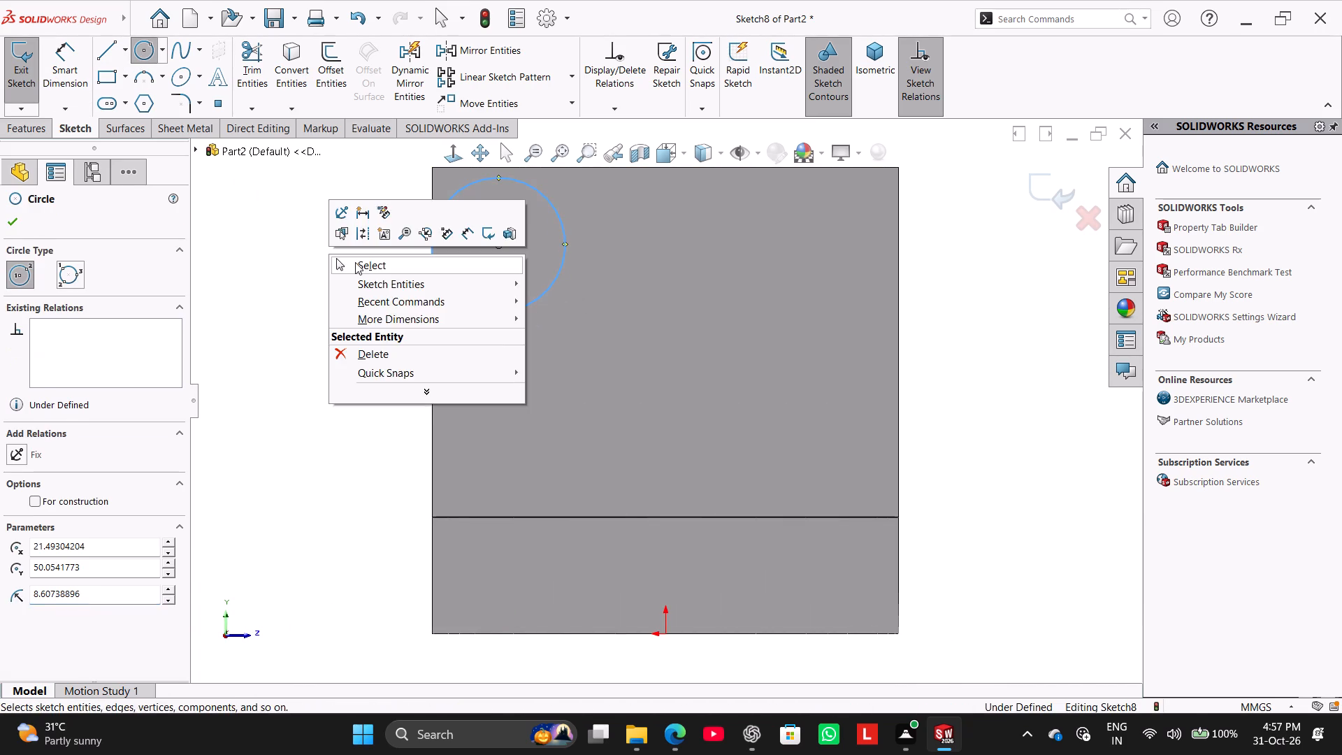
left_click(356, 262)
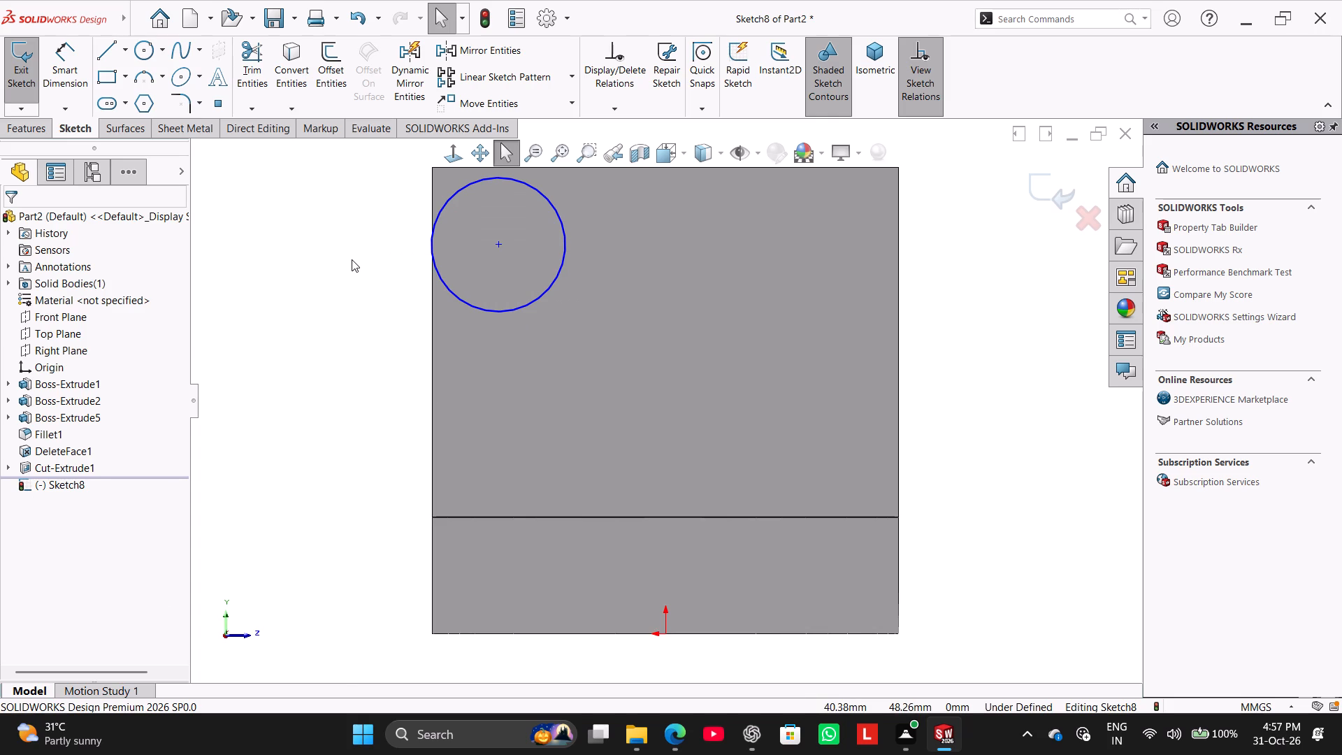
Draw a vertical construction centerline about 15 mm long from the origin up to the plate's horizontal edge.
left_click(122, 48)
left_click(130, 85)
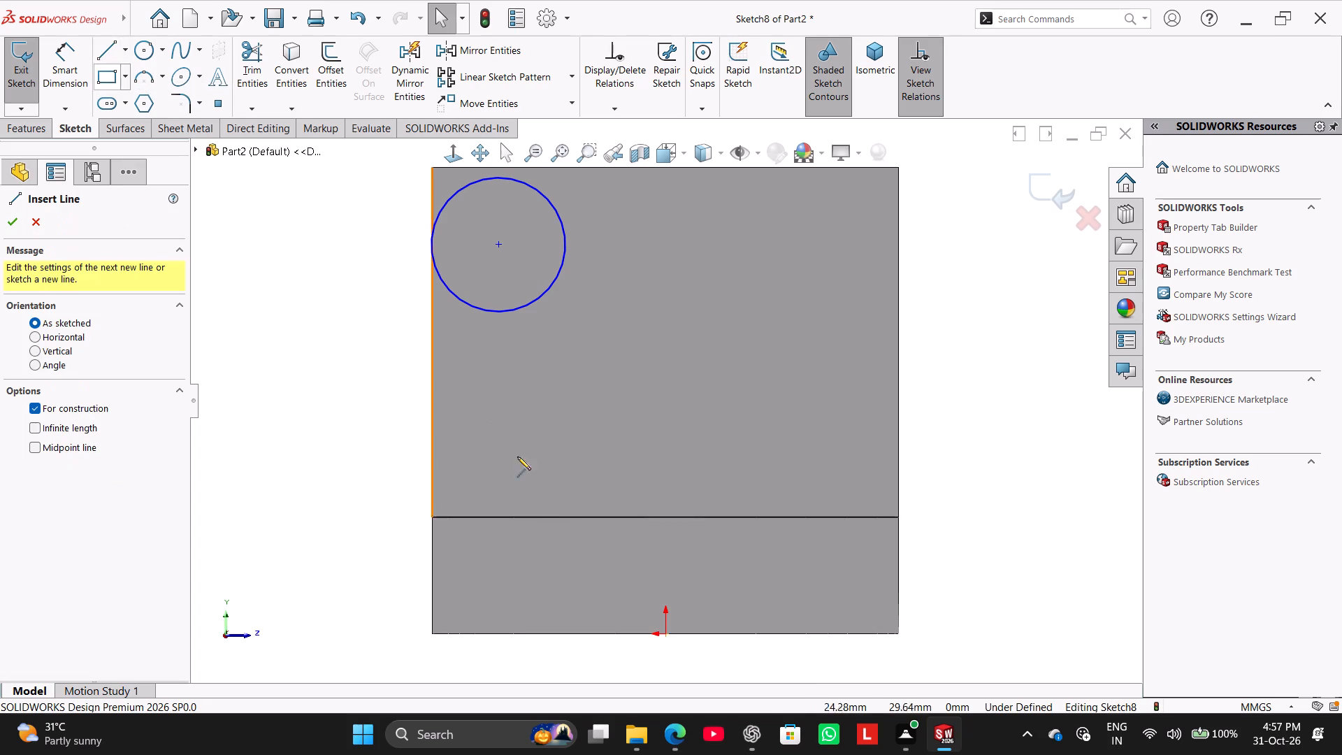
left_click(666, 632)
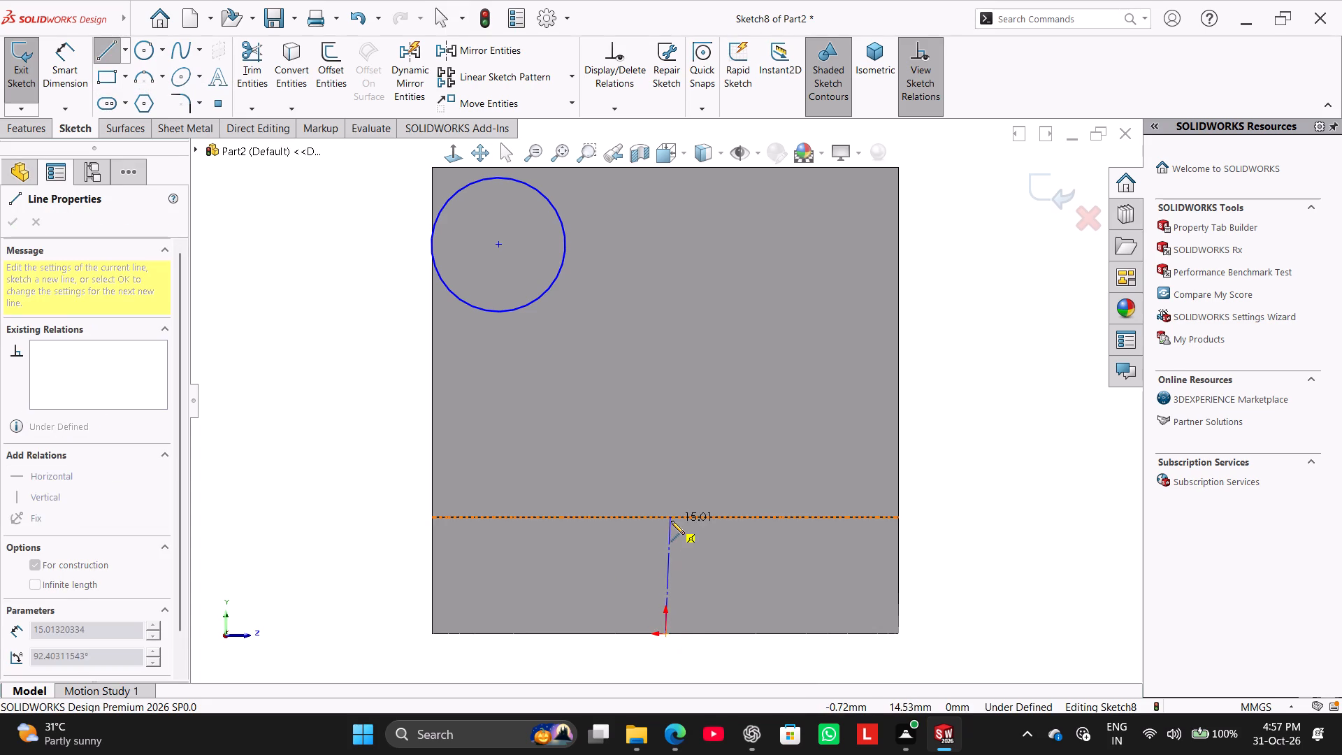
left_click(667, 518)
right_click(948, 383)
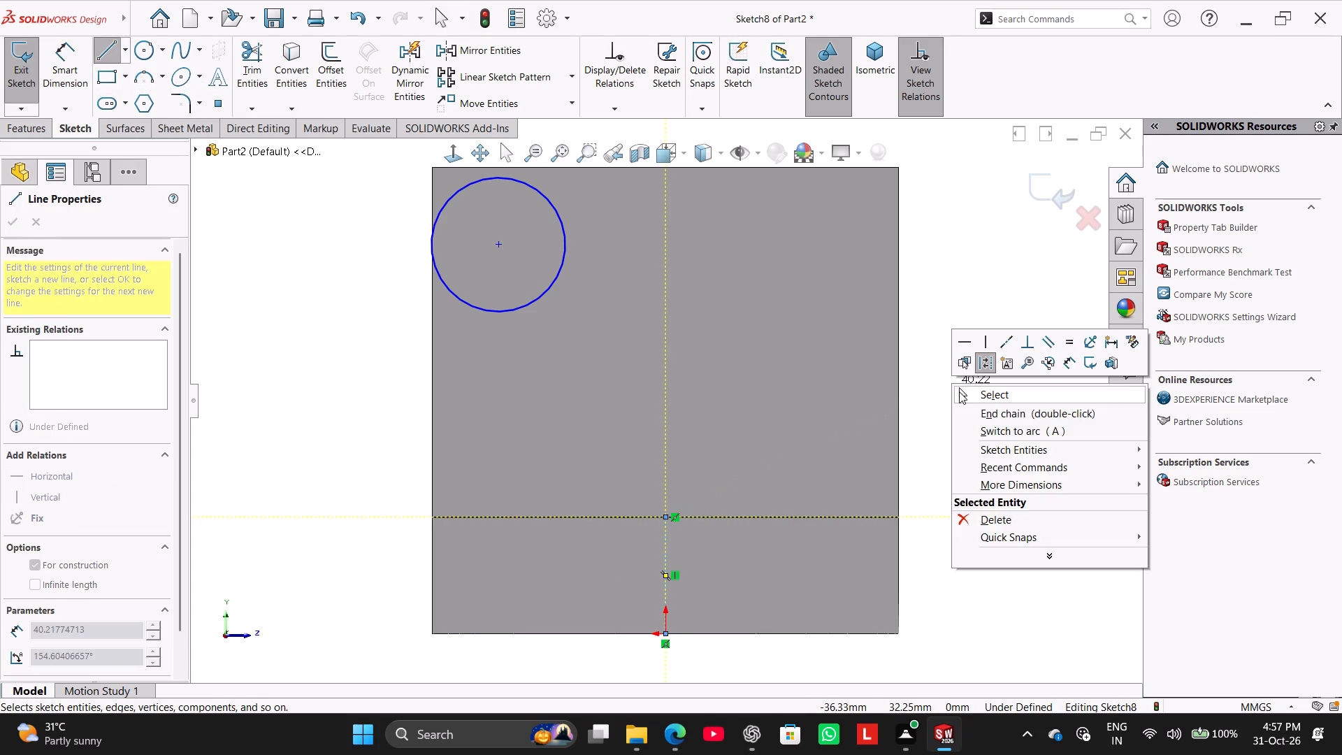
left_click(959, 391)
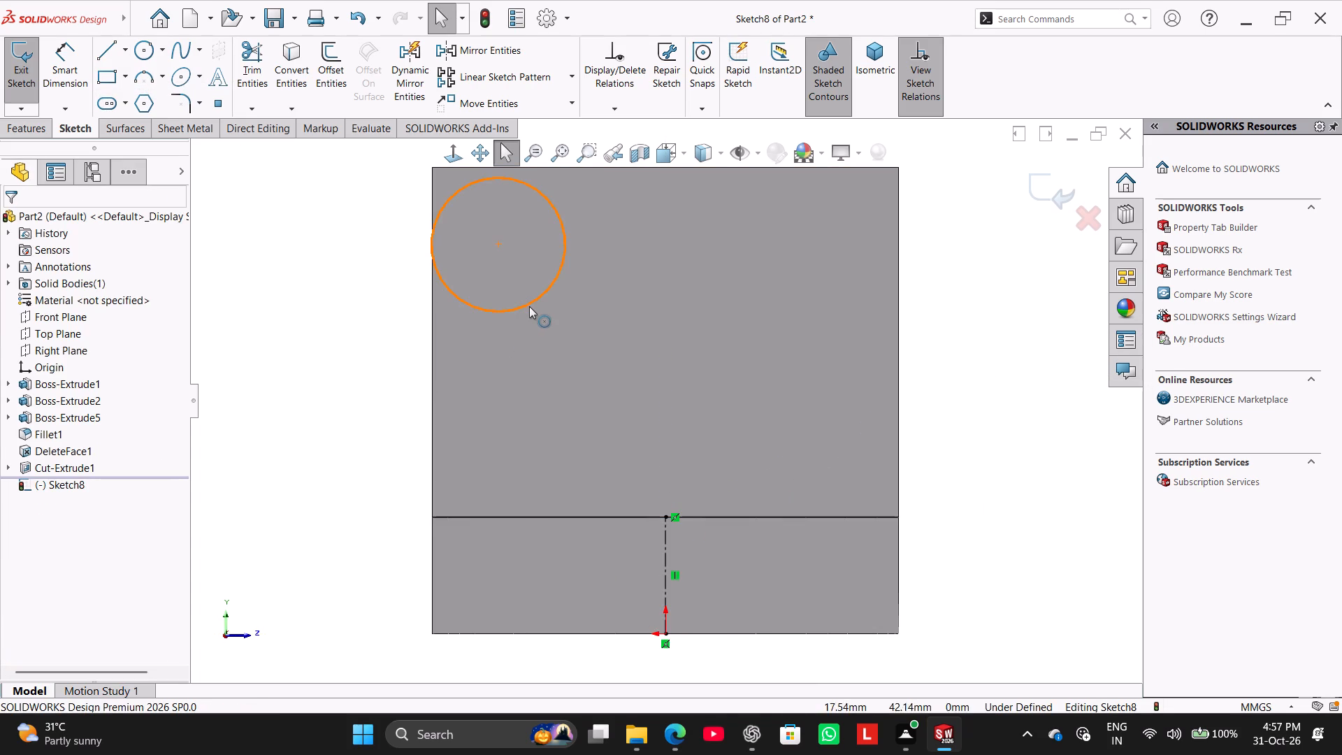
Mirror the circle on the upright plate about the vertical centerline.
left_click(529, 306, "ctrl")
left_click(665, 559, "ctrl")
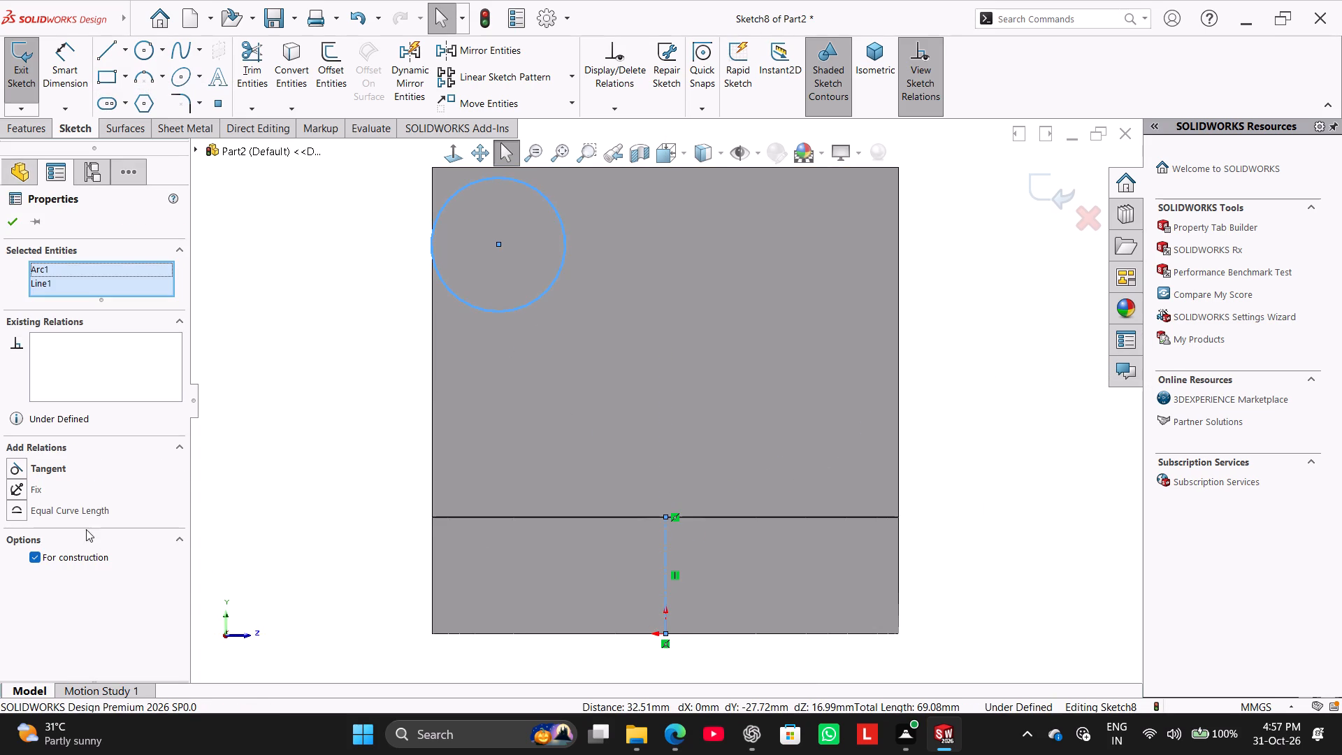
left_click(509, 56, "ctrl")
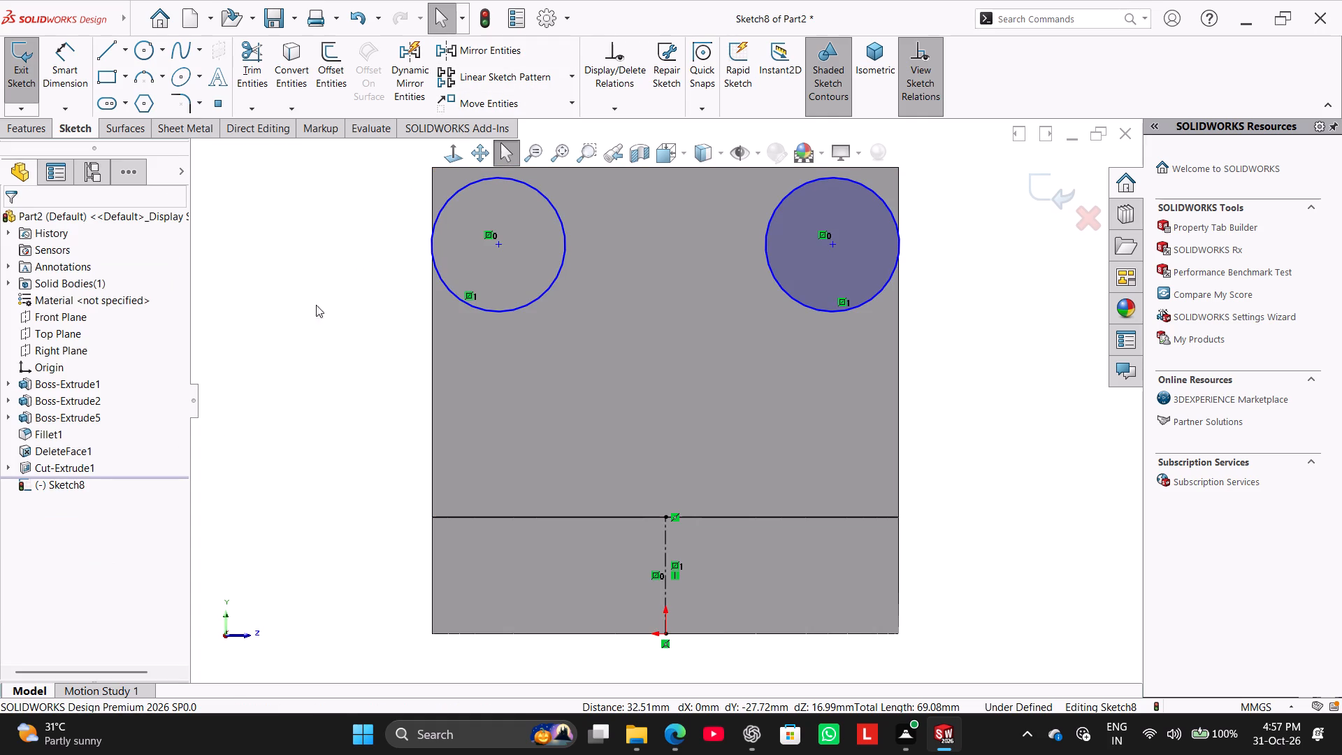
left_click(305, 317)
Dimension the horizontal distance between the two circle centers as 35 mm.
left_click(59, 71)
scroll(421, 238, "up", 2)
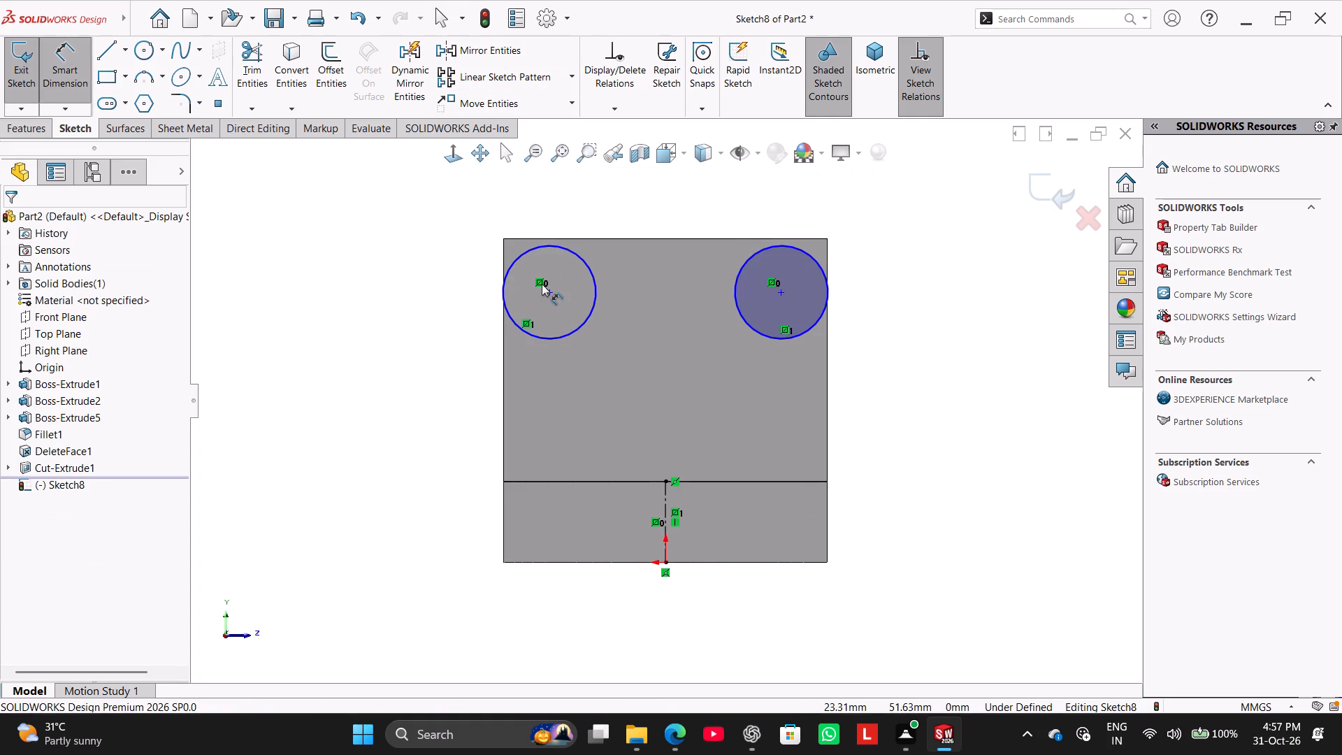
left_click(549, 291)
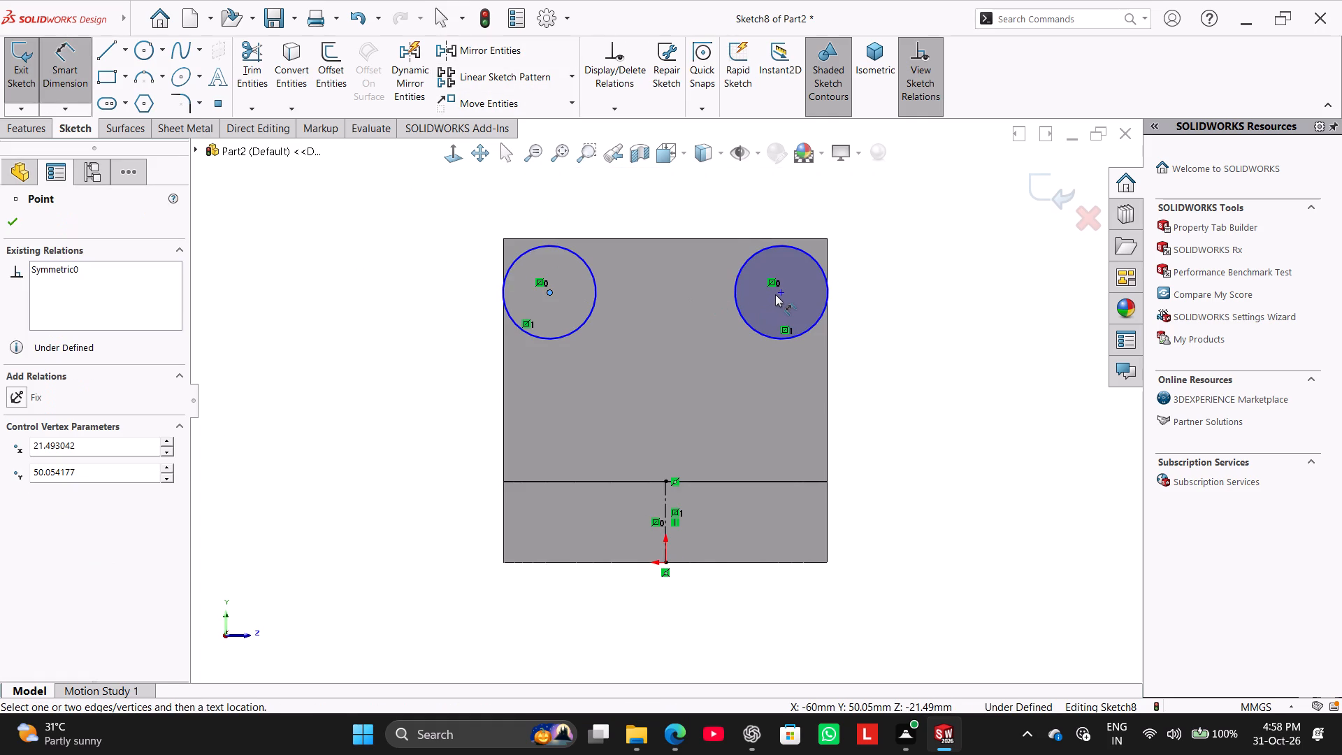
left_click(782, 292)
left_click(671, 193)
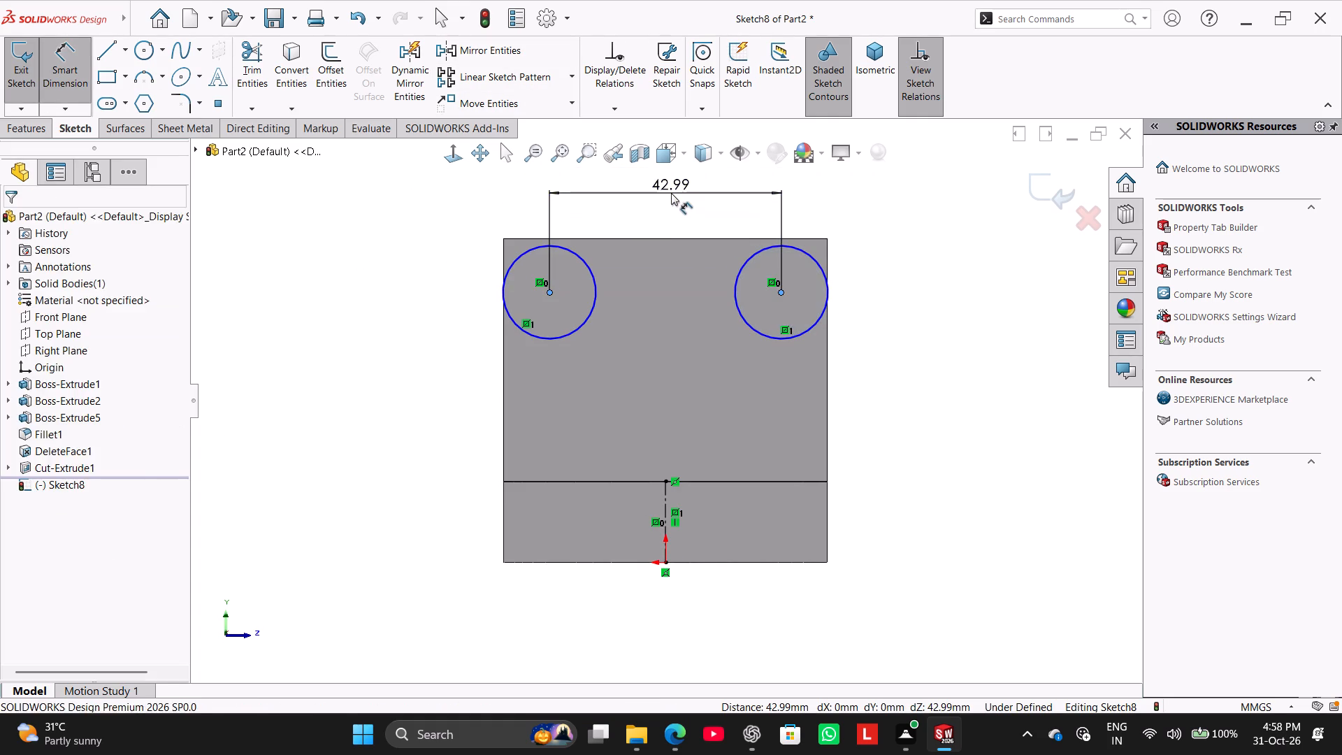
type("35")
key("Return")
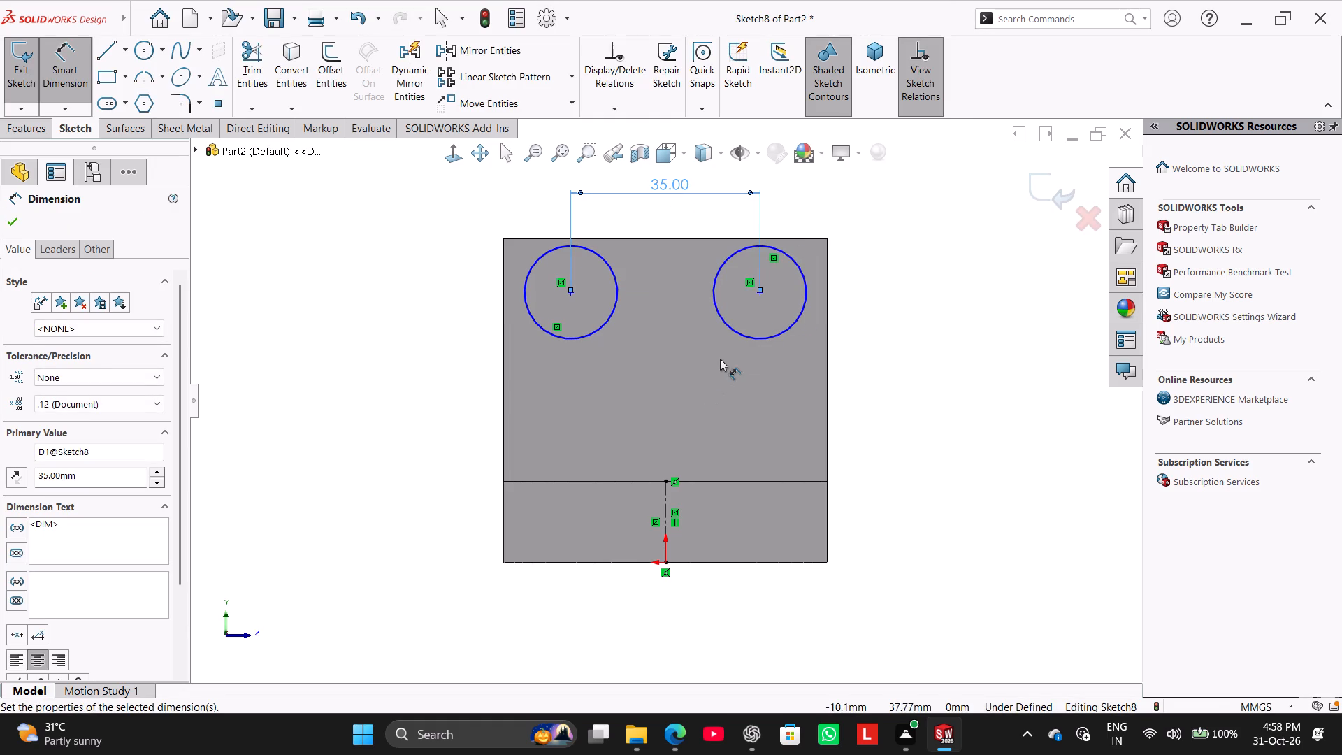
Dimension the diameter of the mirrored circle on the upright plate as 16 mm.
left_click(782, 331)
left_click(896, 373)
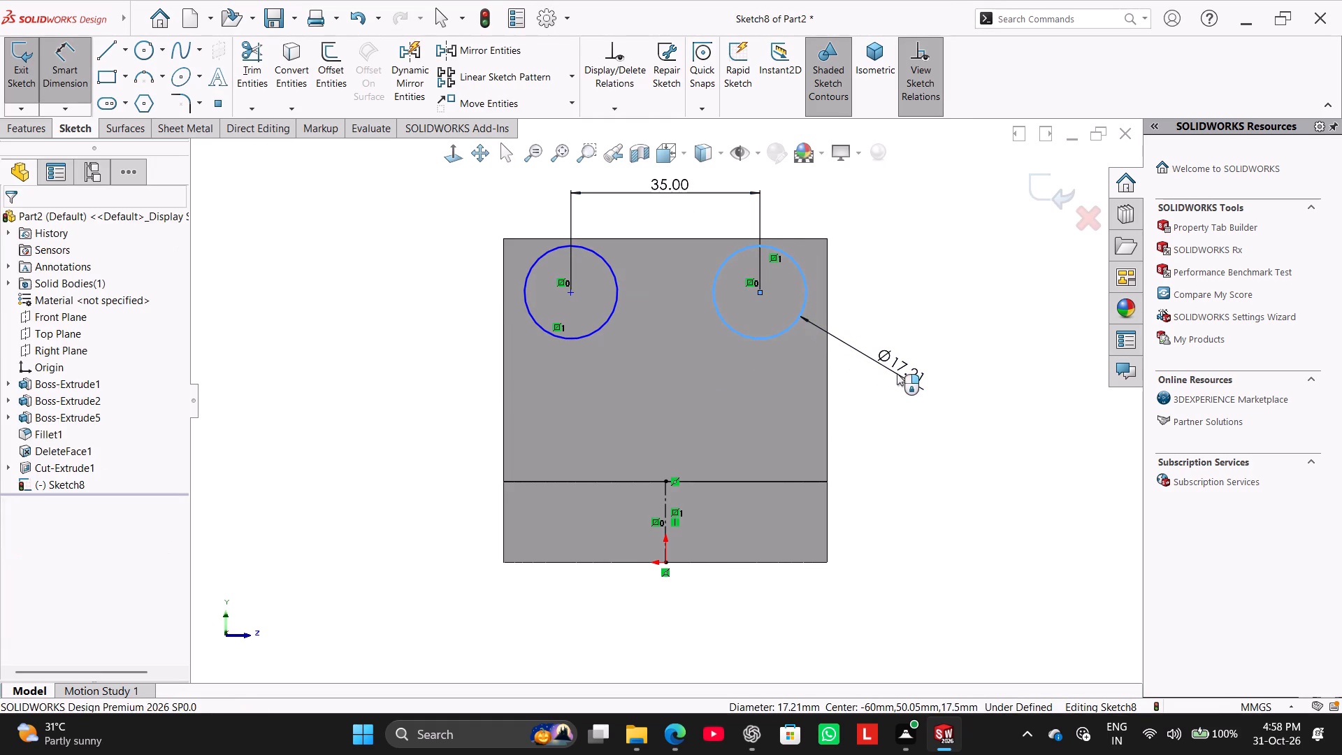
type("16")
key("Return")
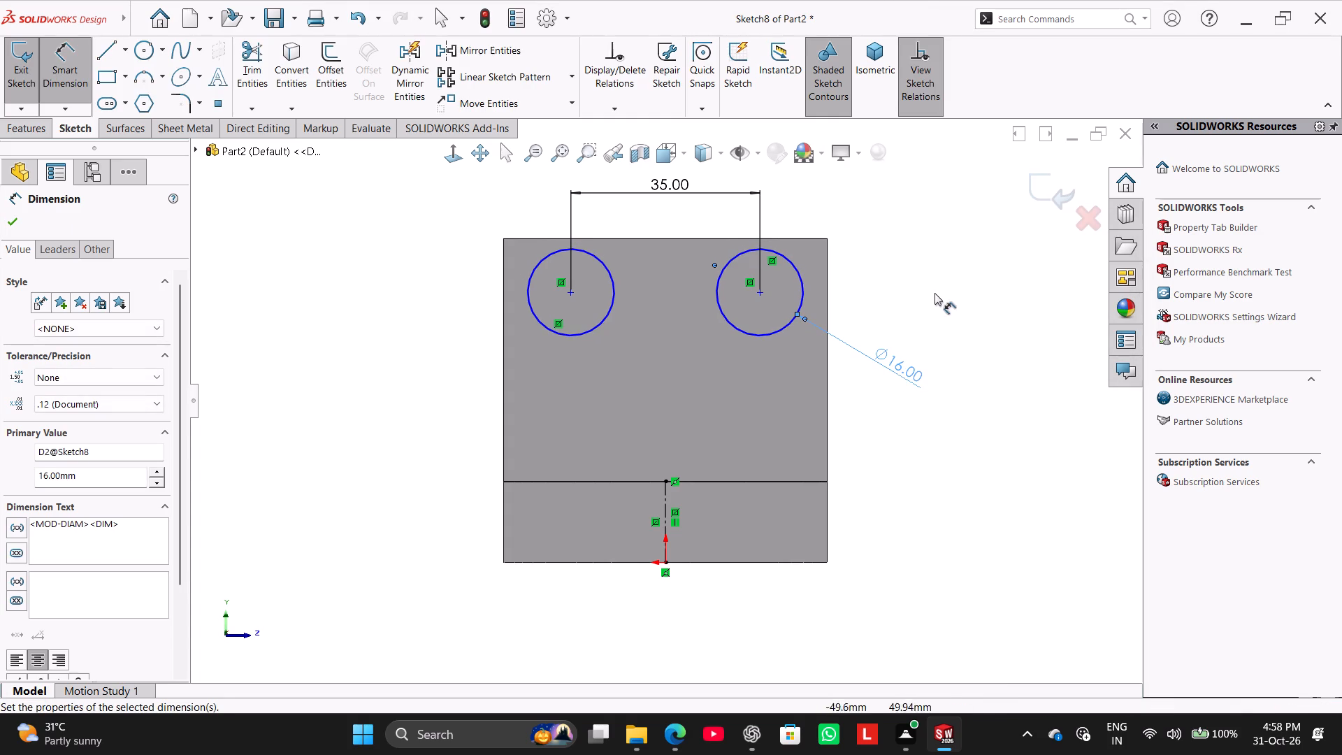
right_click(940, 290)
left_click(467, 290)
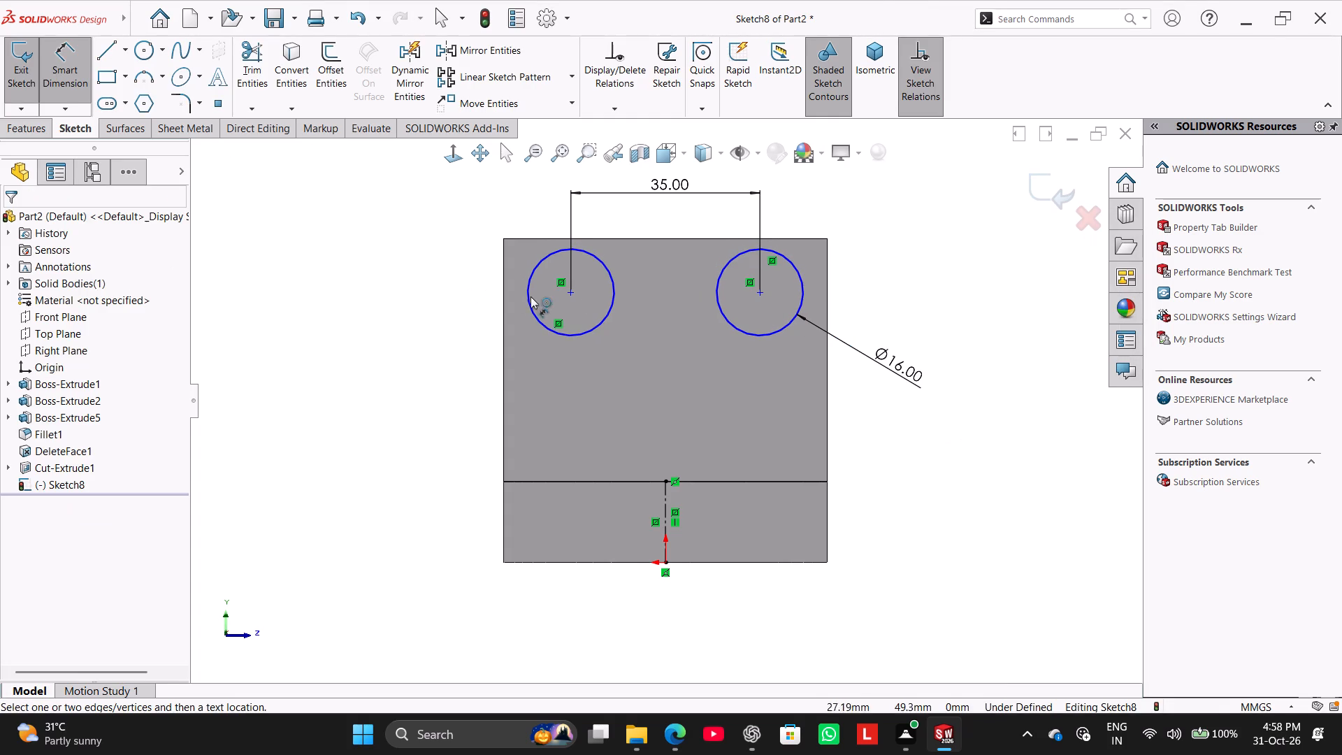
Dimension the vertical distance from the mirrored circle's center to the upright plate's top edge as 15 mm.
left_click(568, 294)
left_click(590, 237)
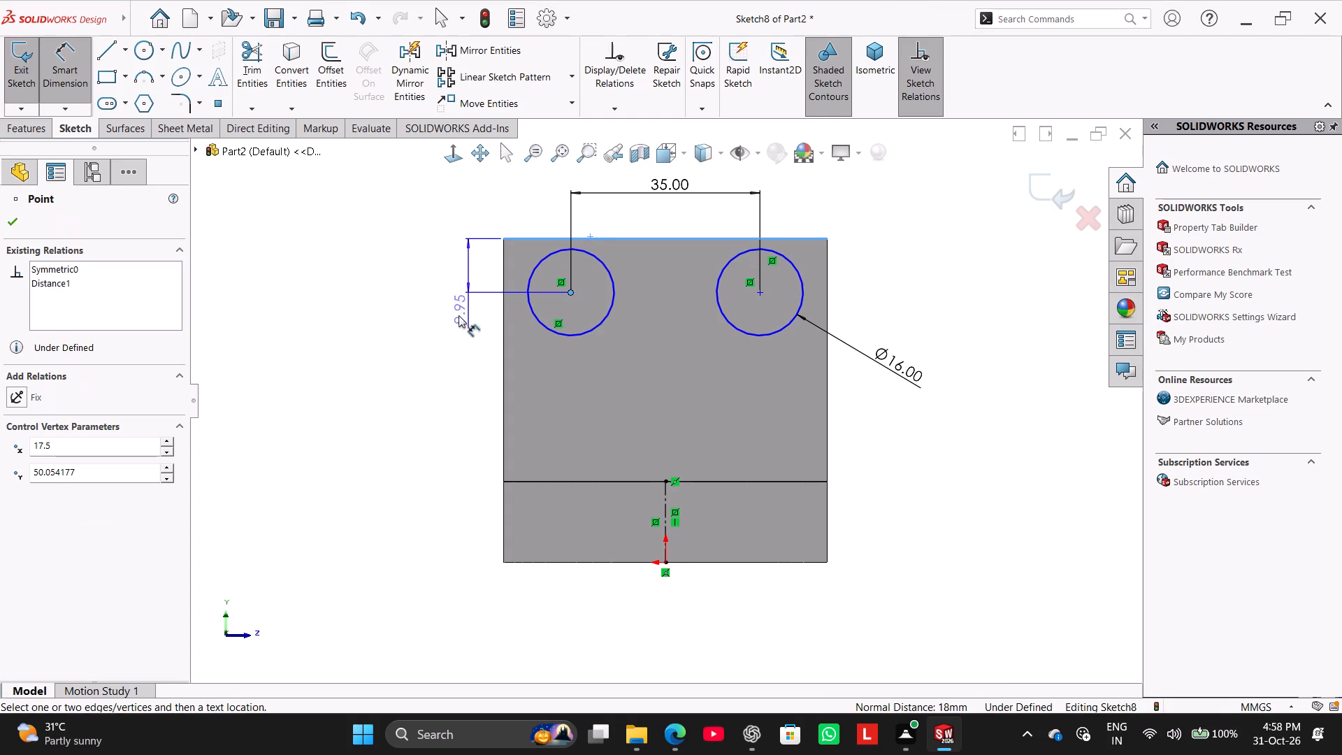
left_click(441, 273)
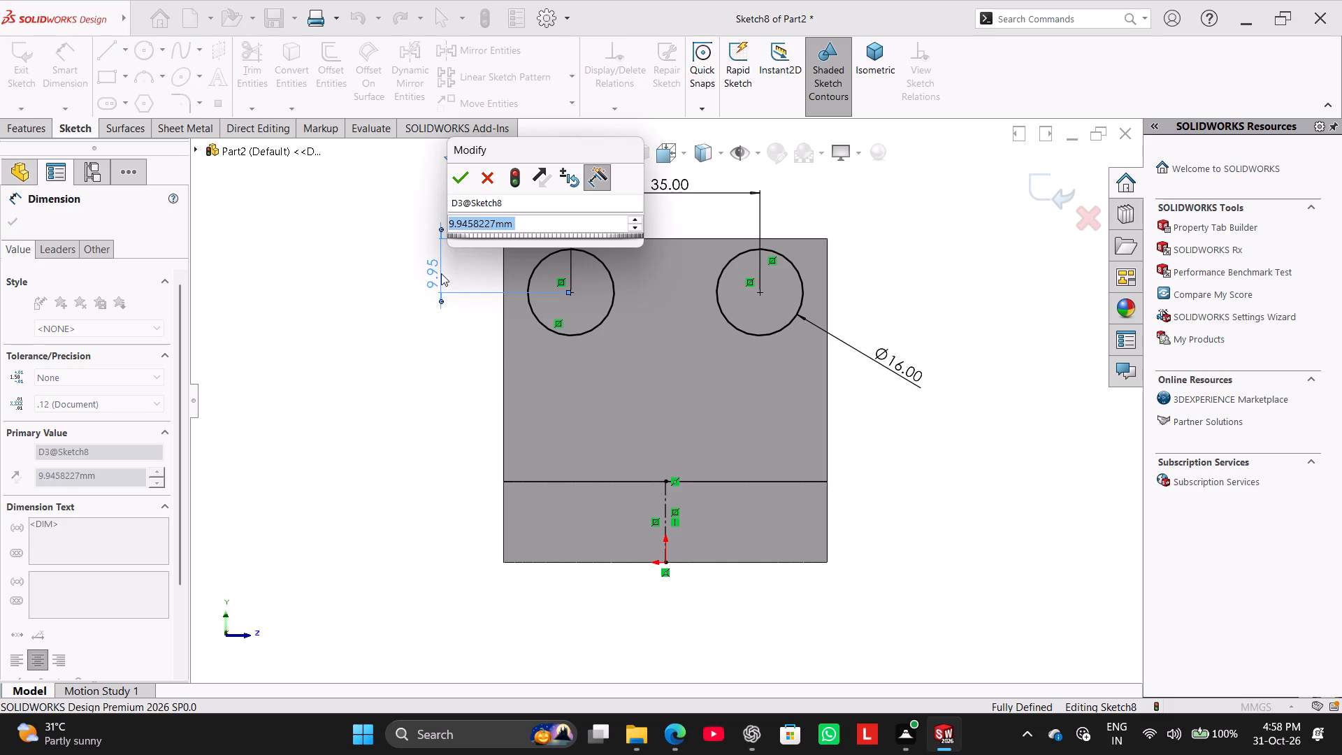
type("15")
key("Return")
right_click(297, 289)
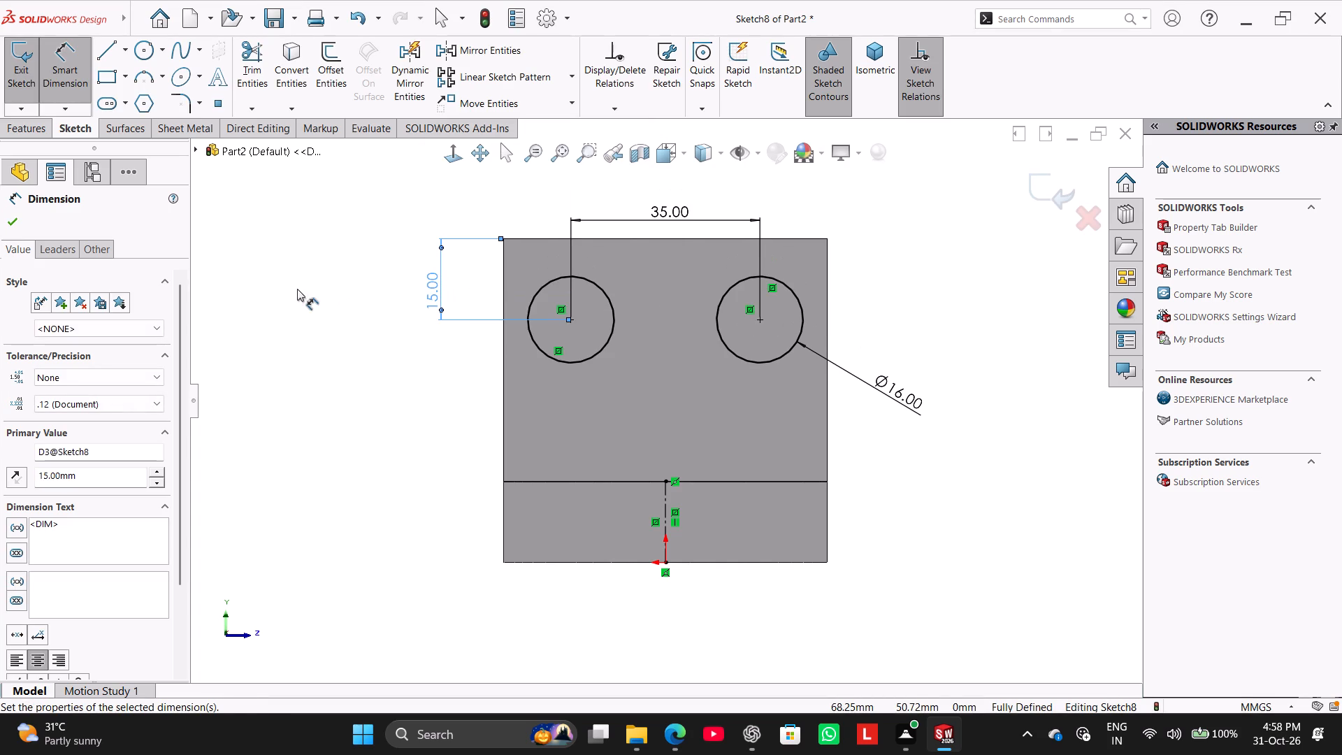
left_click(342, 333)
Cut-extrude the two 16 mm circles through the upright plate with the Up To Next end condition.
left_click(50, 134)
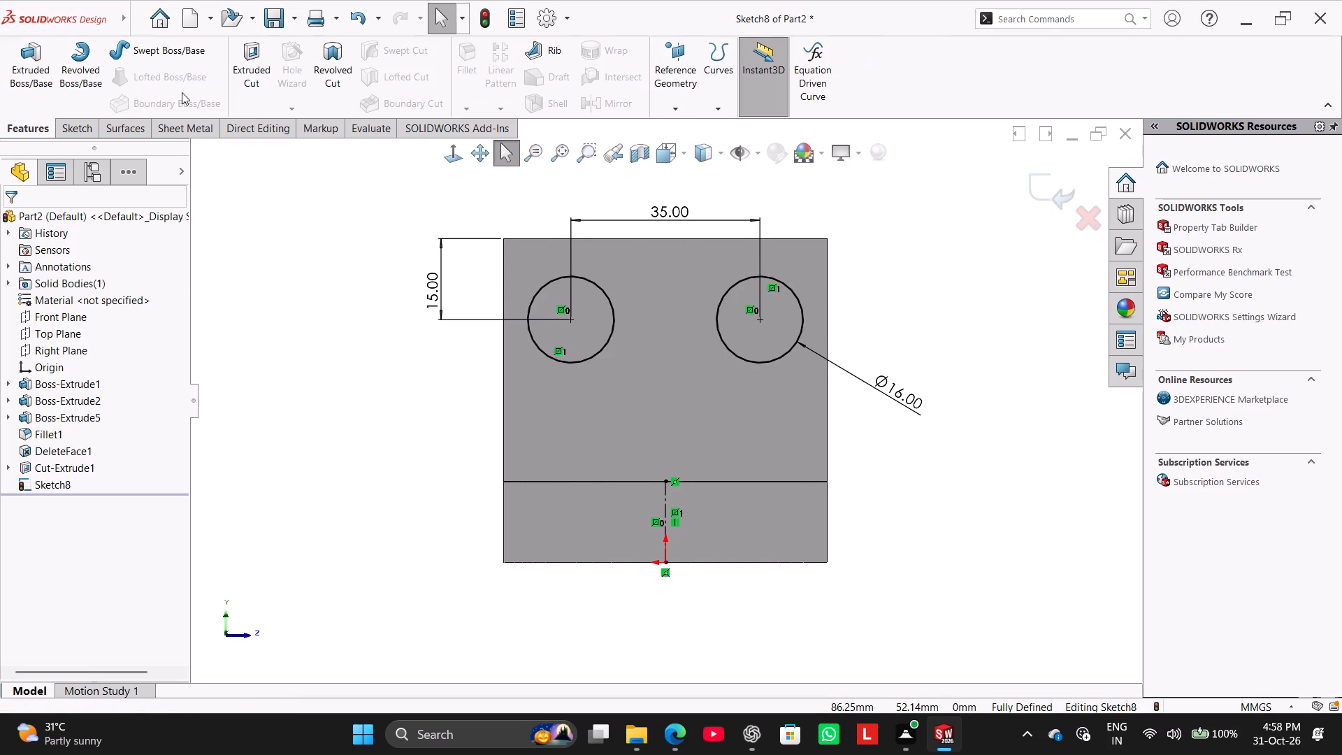
left_click(240, 69)
middle_click_drag(274, 301, 246, 396)
left_click(17, 318)
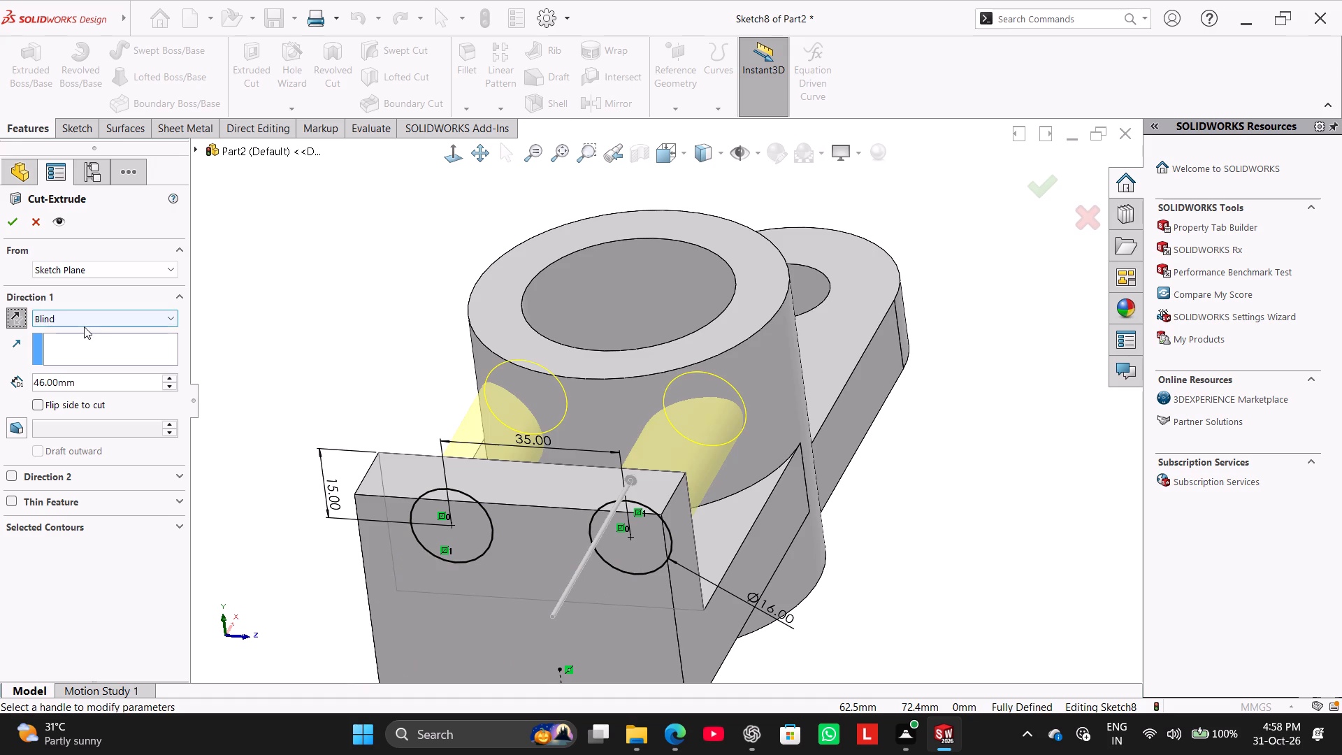
left_click(82, 321)
left_click(106, 373)
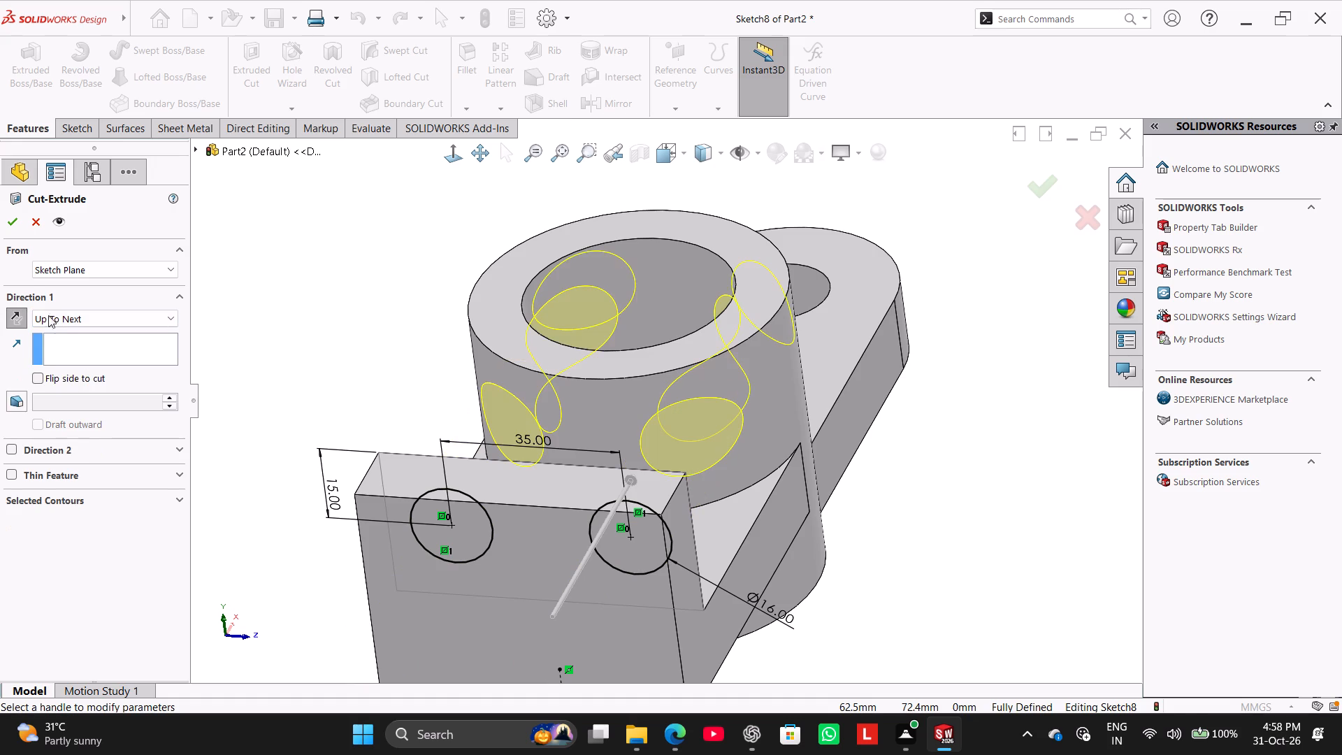
middle_click_drag(333, 317, 290, 388)
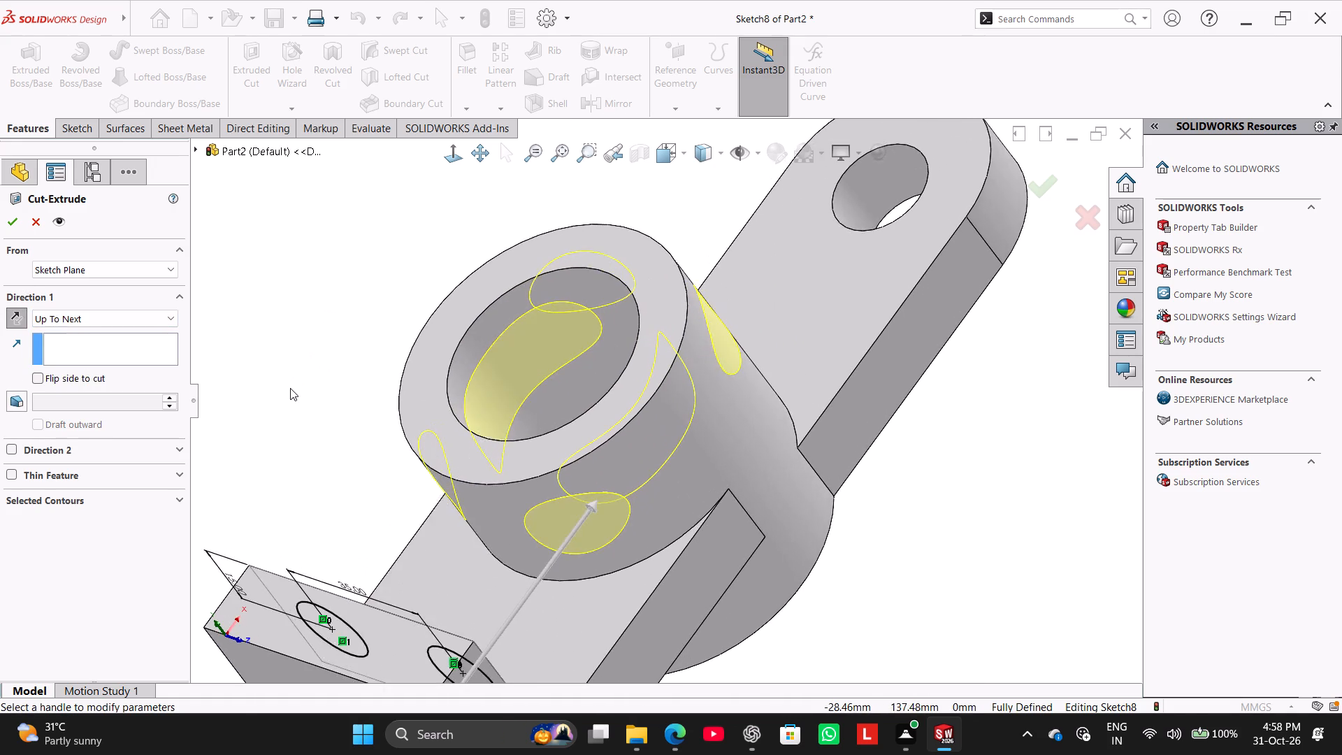
scroll(290, 388, "up", 2)
middle_click_drag(290, 388, 226, 410)
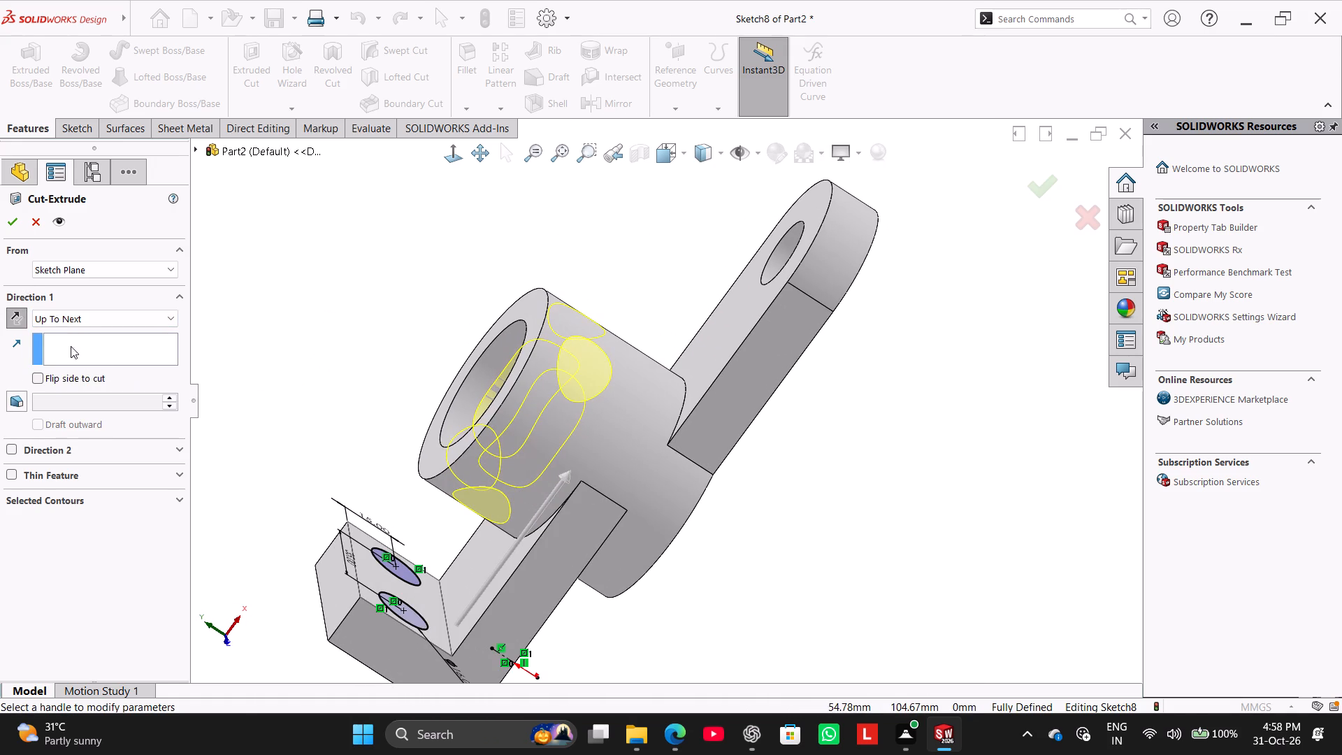
left_click(20, 315)
left_click(17, 217)
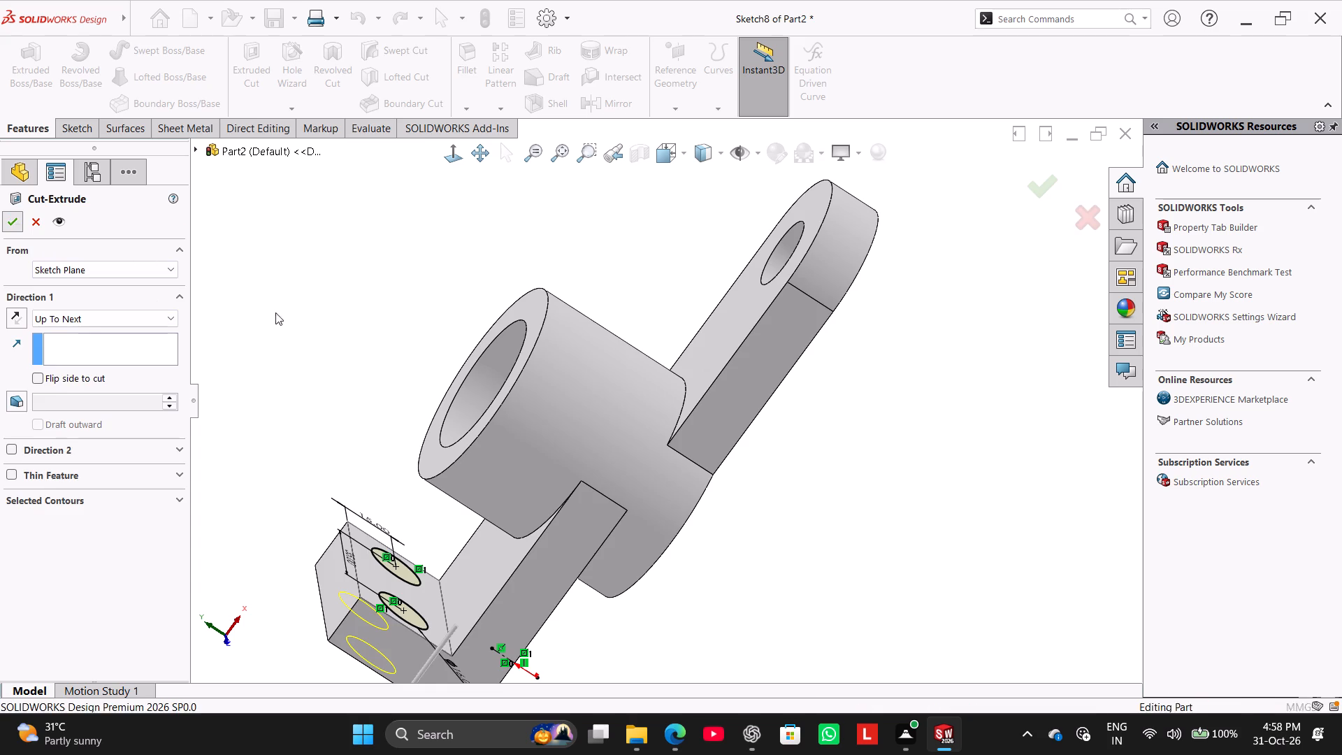
right_click_drag(281, 336, 405, 266)
left_click(225, 408)
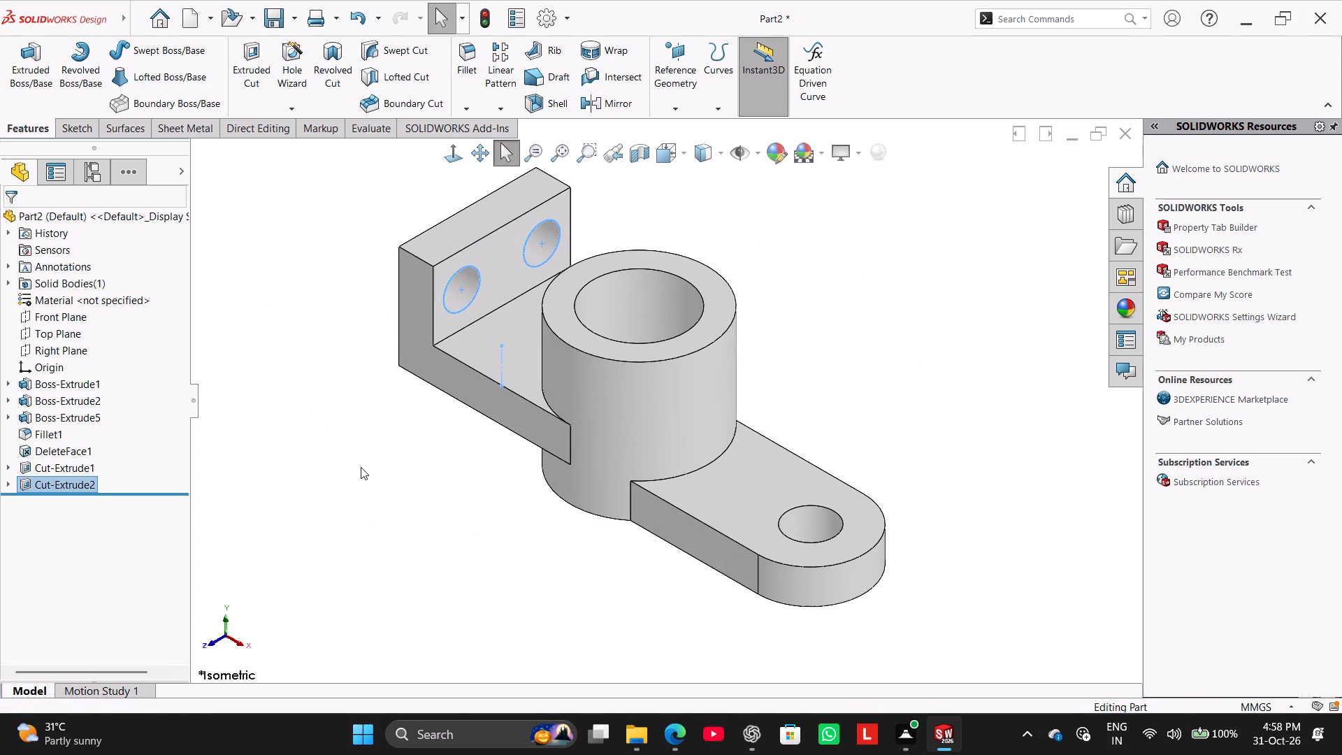
Sketch a slanted line on the Front Plane from the cylinder's top corner to the round-ended arm's top edge, spanning about 30 mm horizontally.
scroll(361, 468, "up", 2)
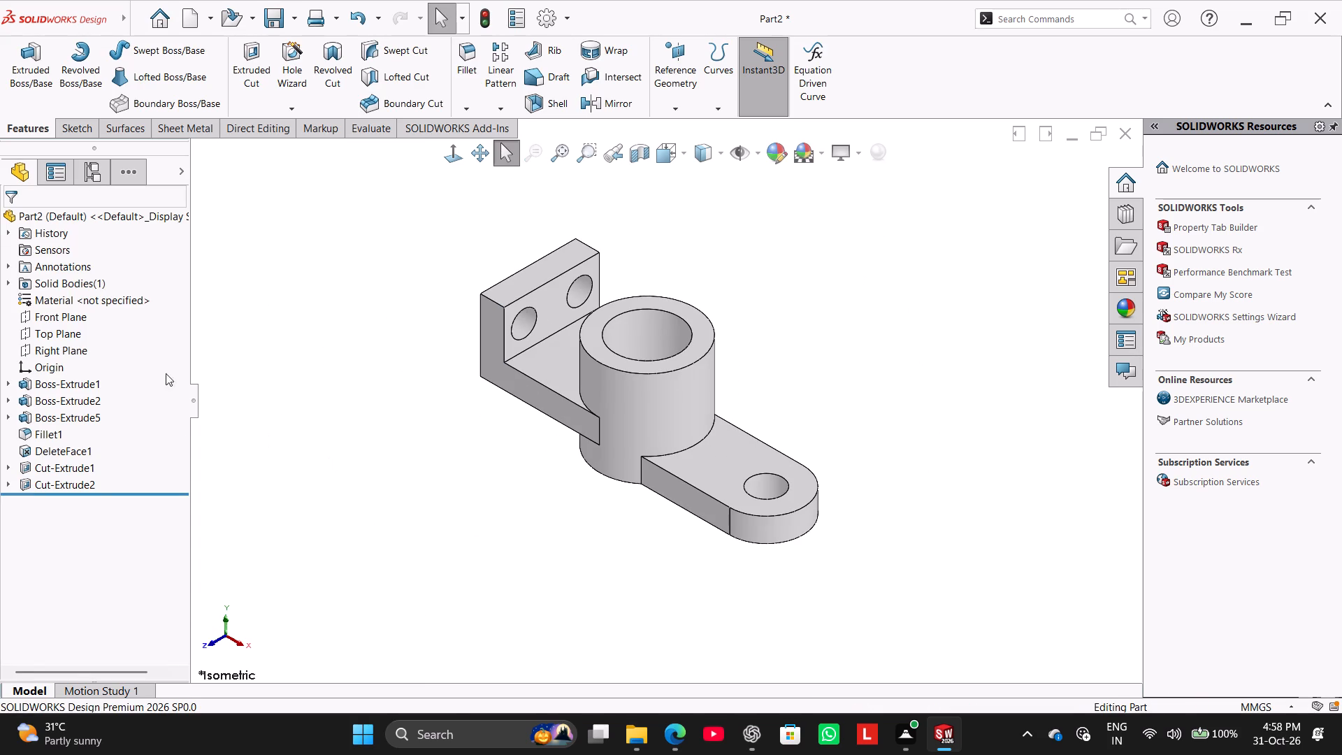
left_click(75, 320)
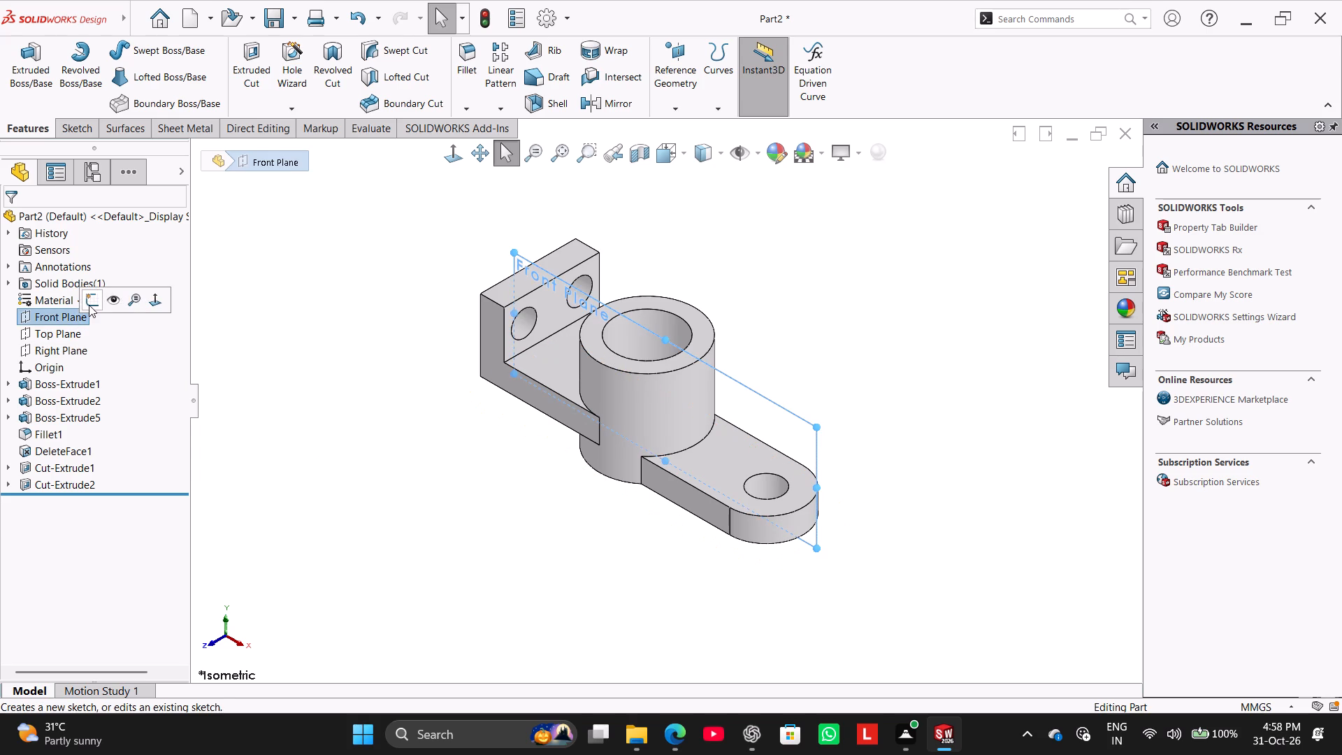
left_click(89, 305)
left_click(328, 535)
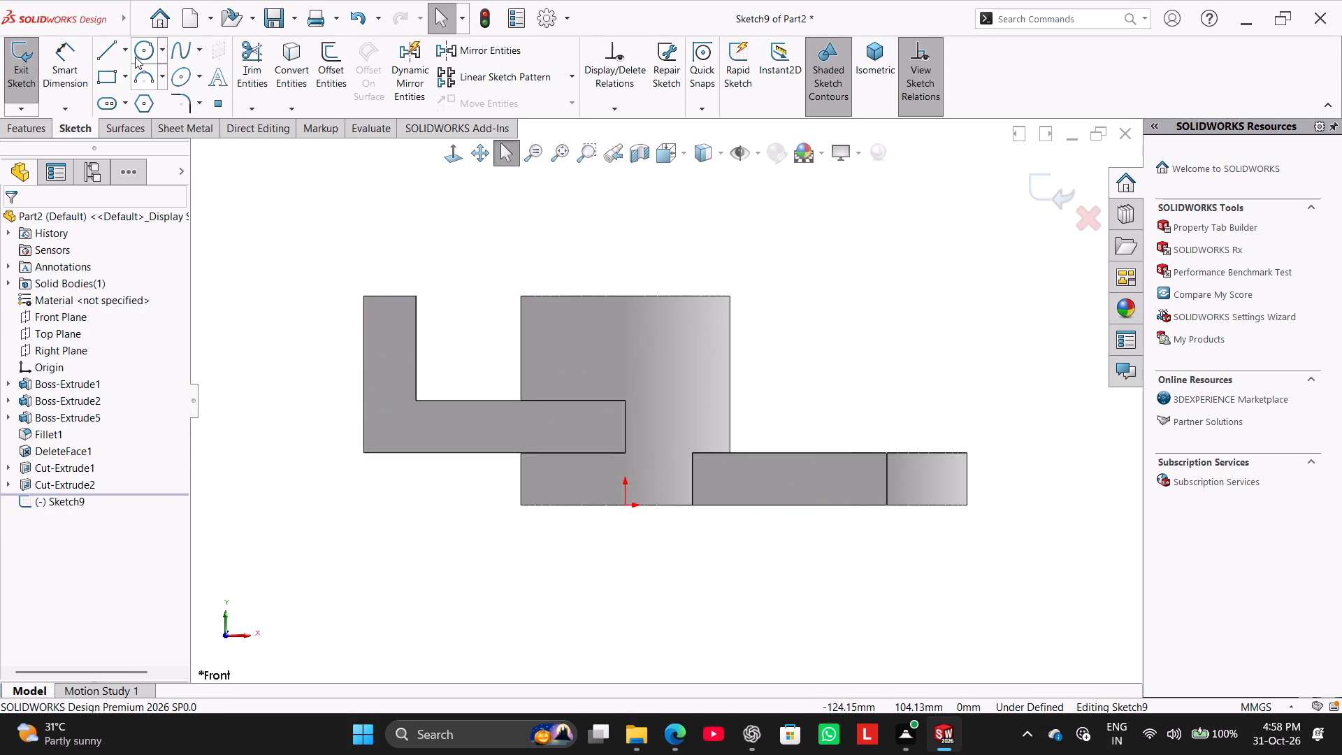
left_click(110, 43)
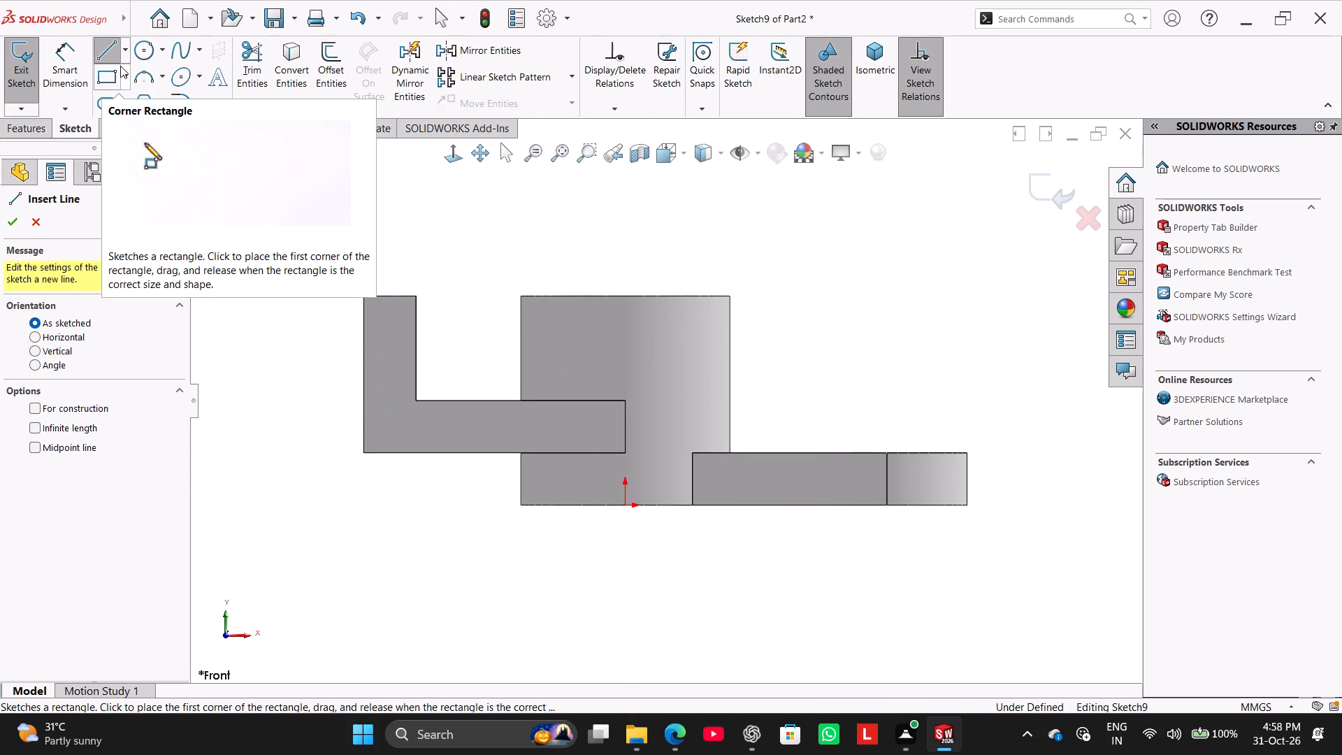
left_click(730, 296)
left_click(836, 451)
right_click(823, 379)
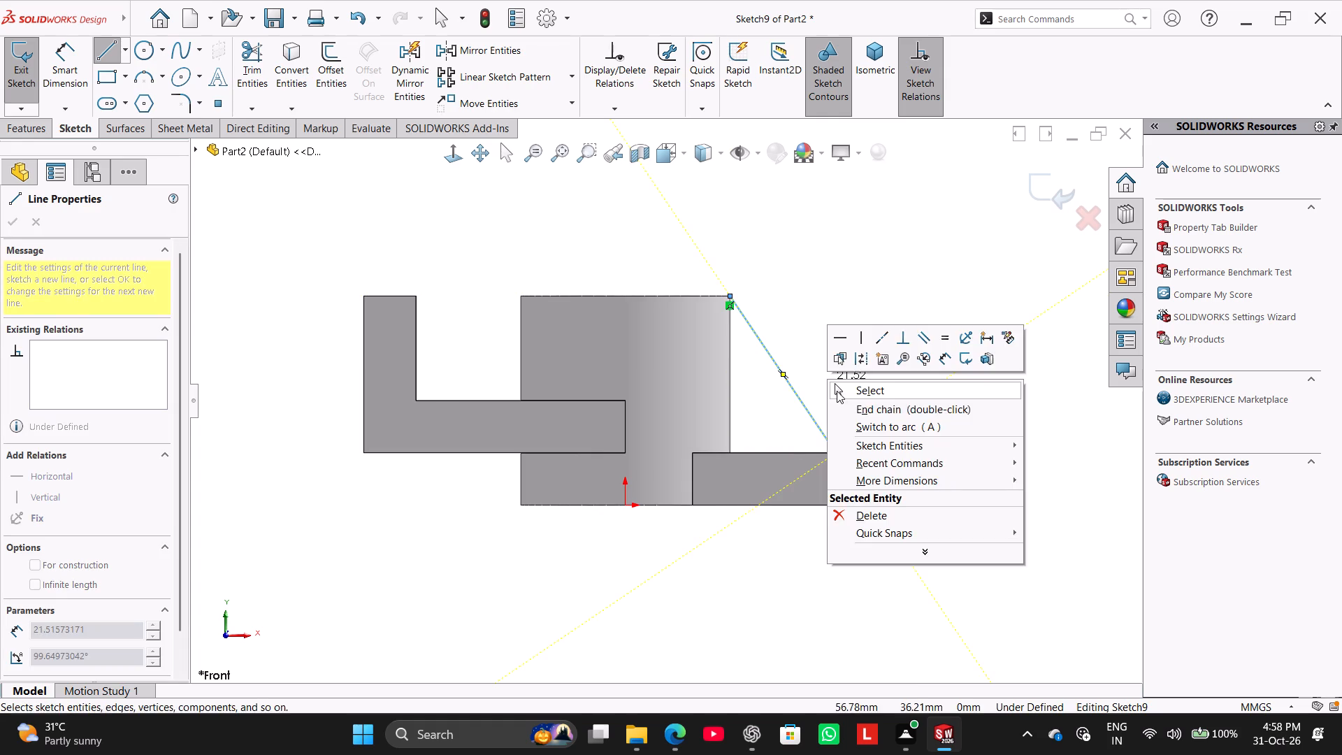
left_click(837, 391)
Dimension the horizontal distance from the cylinder's side edge to the slanted line's lower end as 25 mm.
left_click(78, 66)
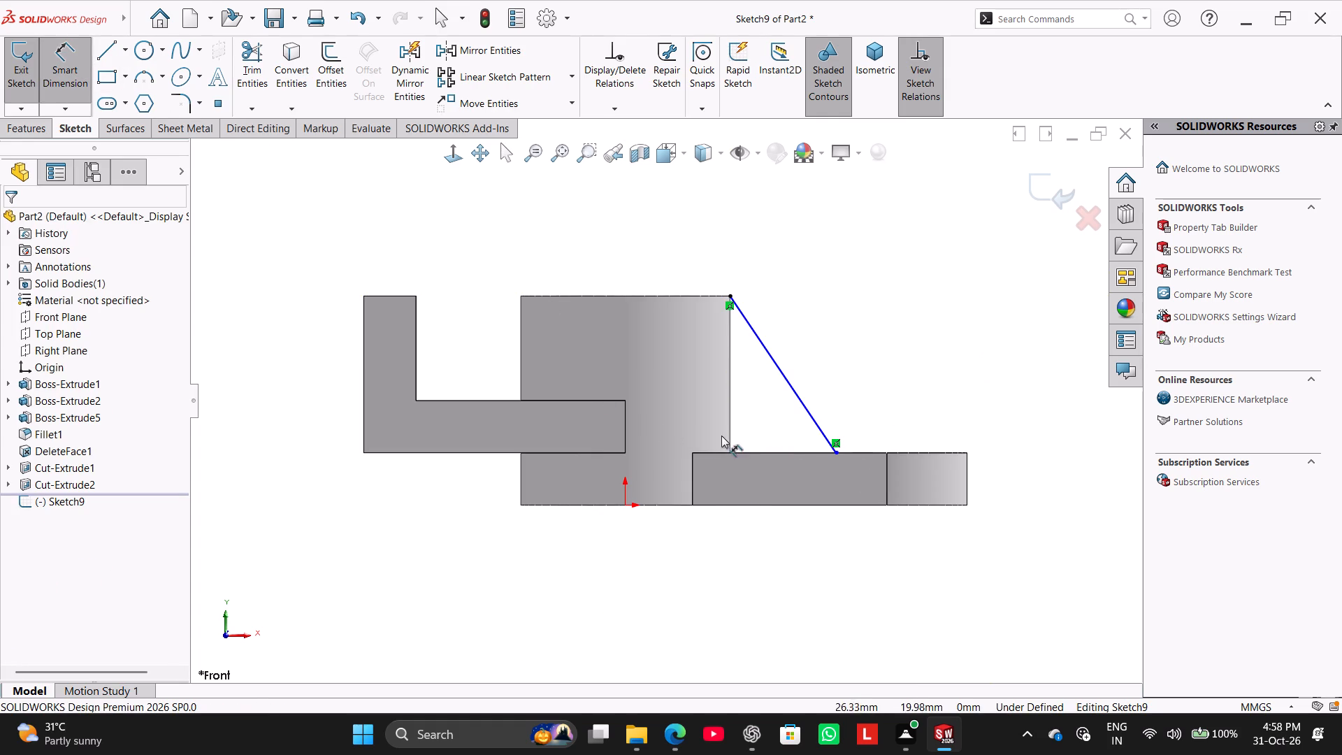
left_click(730, 437)
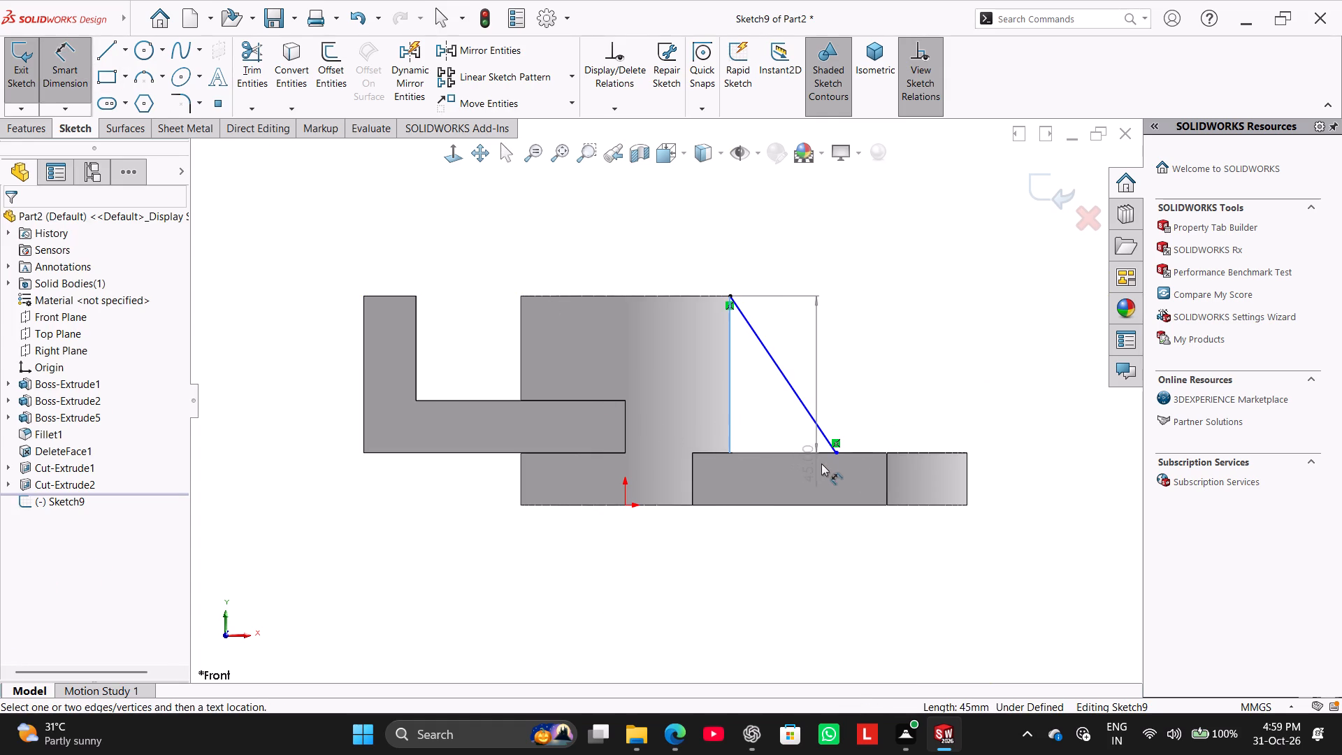
left_click(836, 452)
left_click(819, 405)
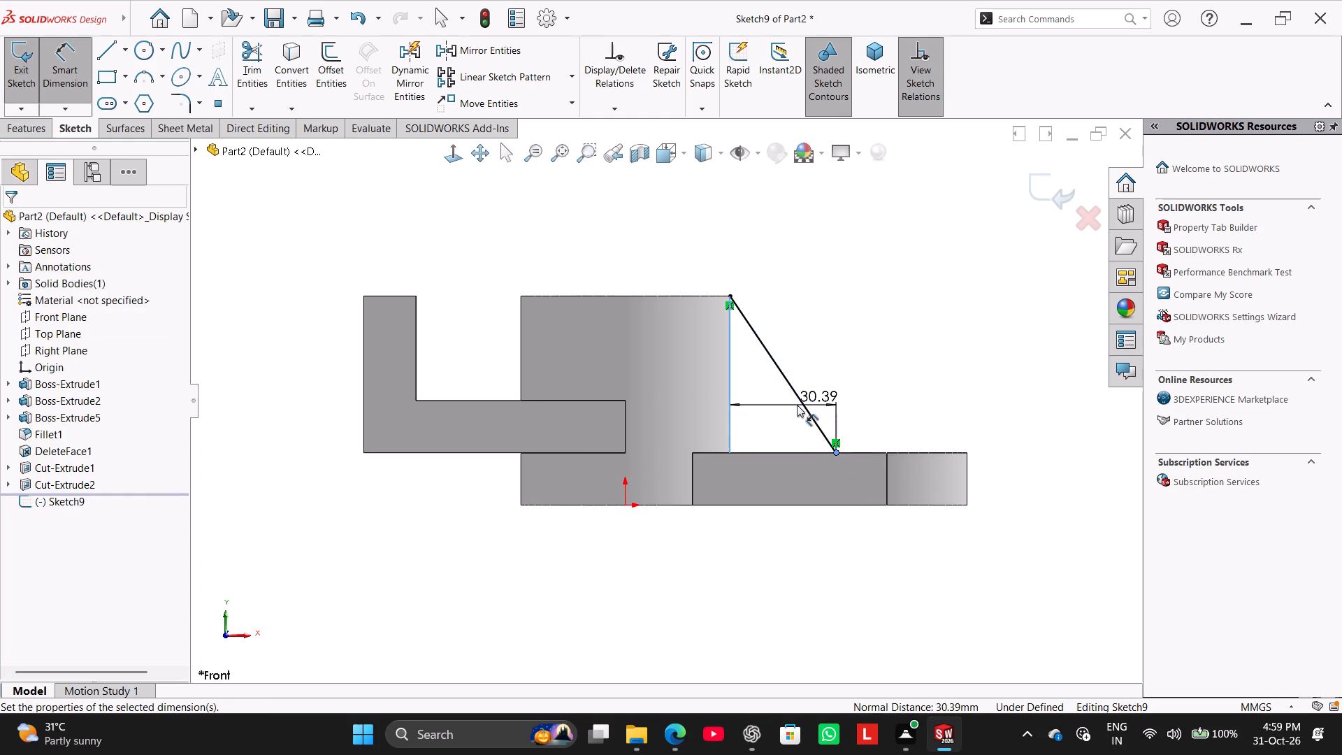
type("25")
key("Return")
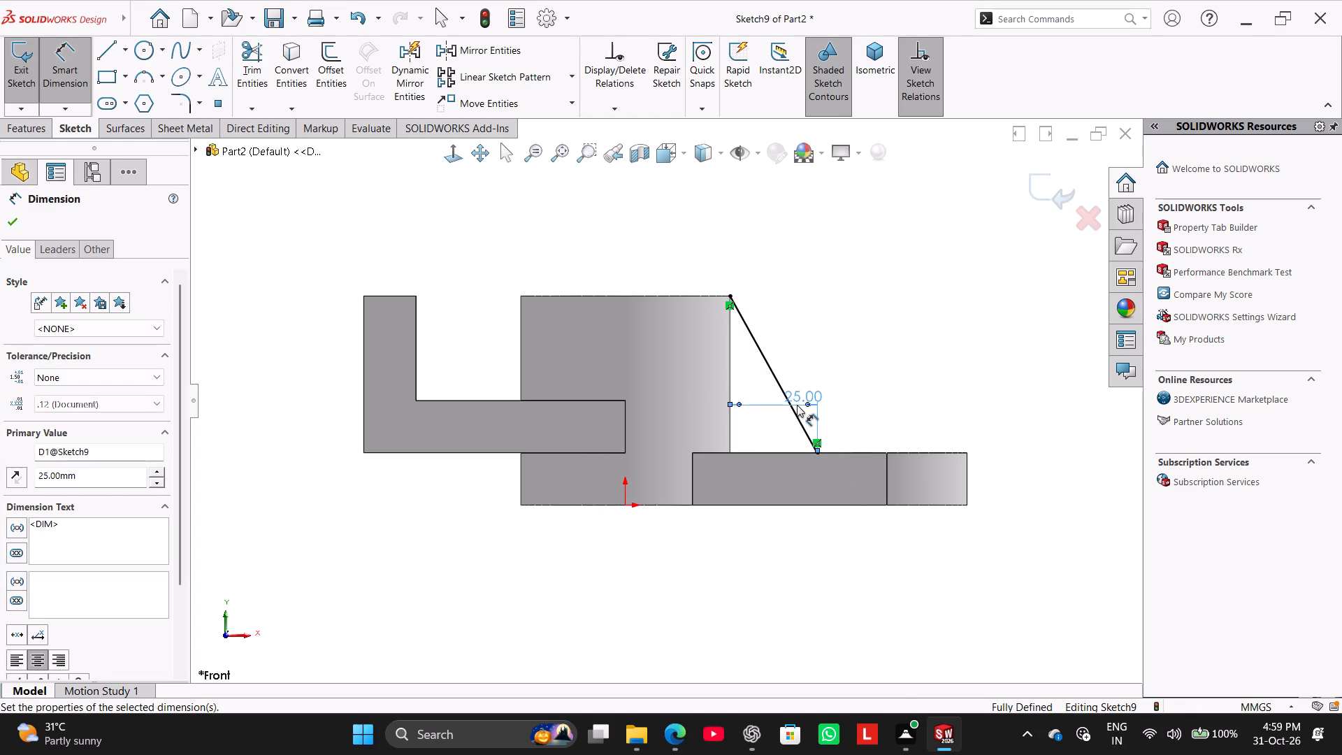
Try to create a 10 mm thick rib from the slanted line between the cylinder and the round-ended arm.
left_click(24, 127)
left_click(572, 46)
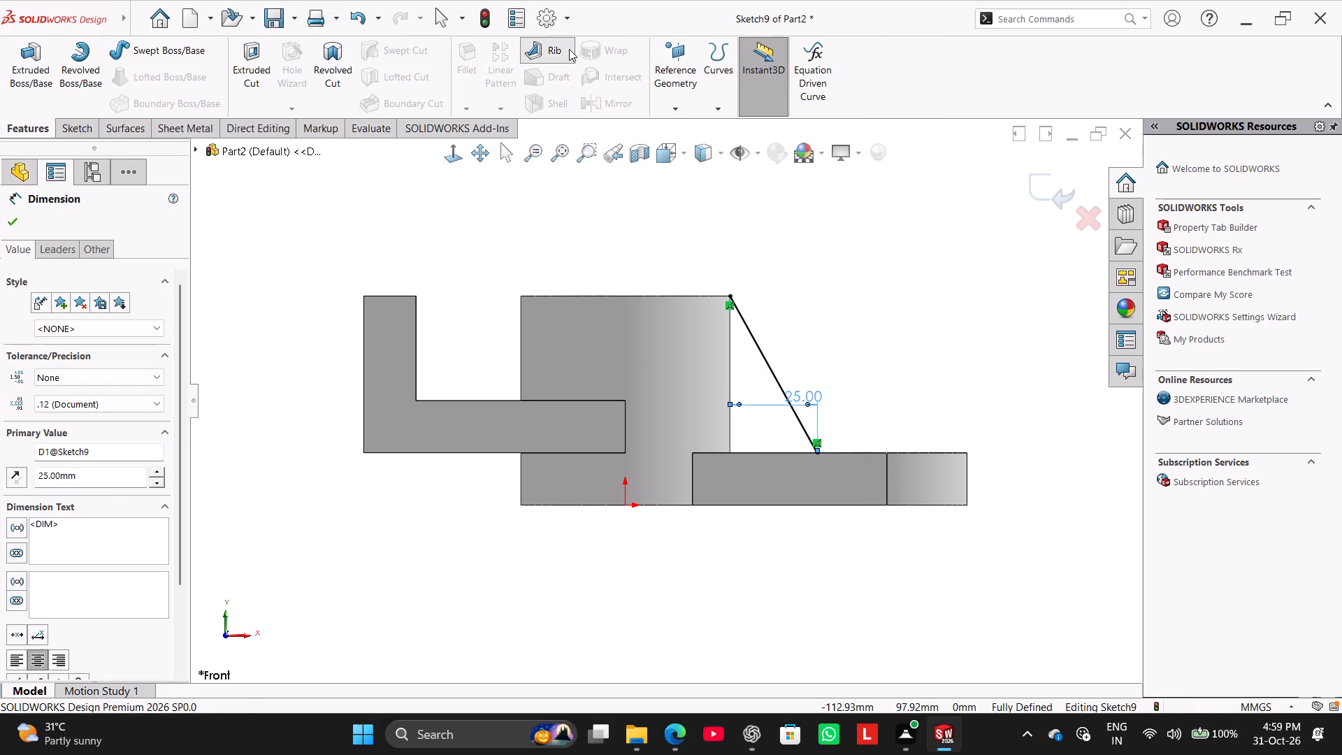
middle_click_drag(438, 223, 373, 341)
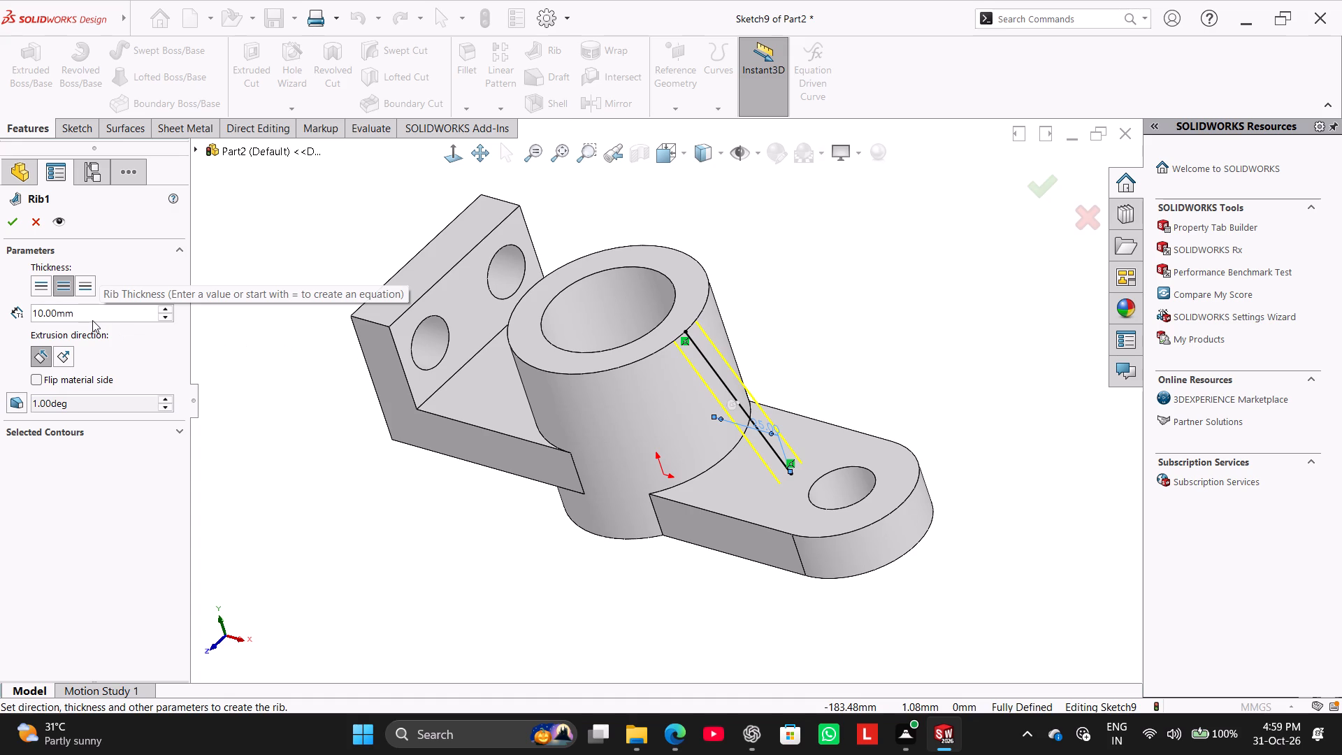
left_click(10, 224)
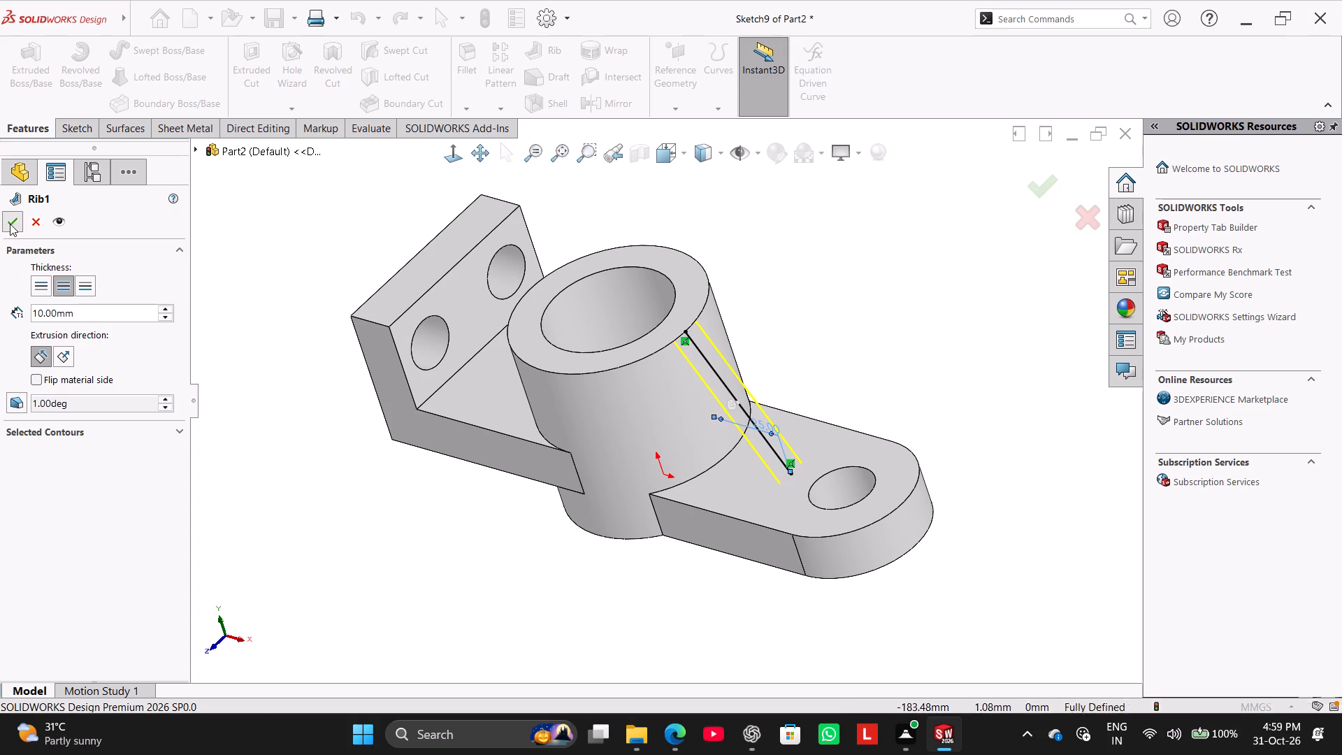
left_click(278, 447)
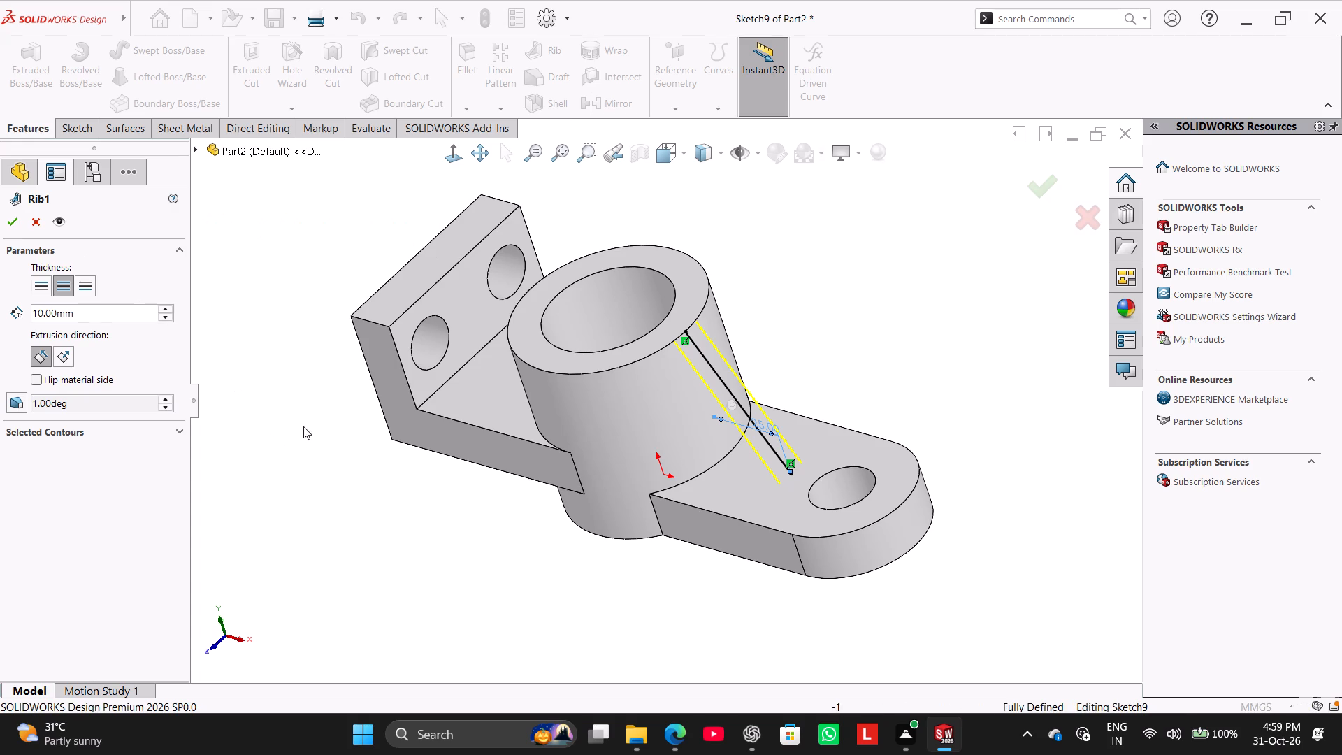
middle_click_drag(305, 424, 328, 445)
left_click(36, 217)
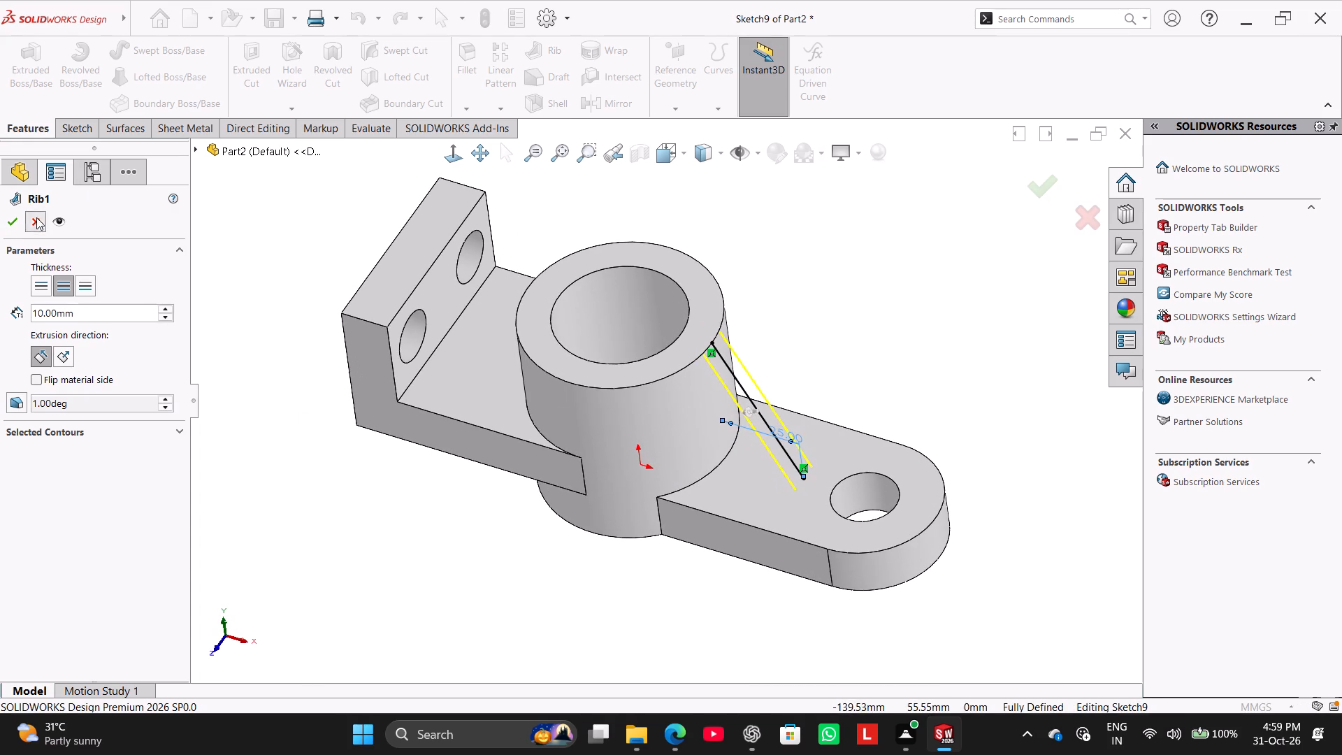
Draw a horizontal line about 4 mm long from the slanted line's upper end inward along the cylinder's top edge.
left_click(458, 150)
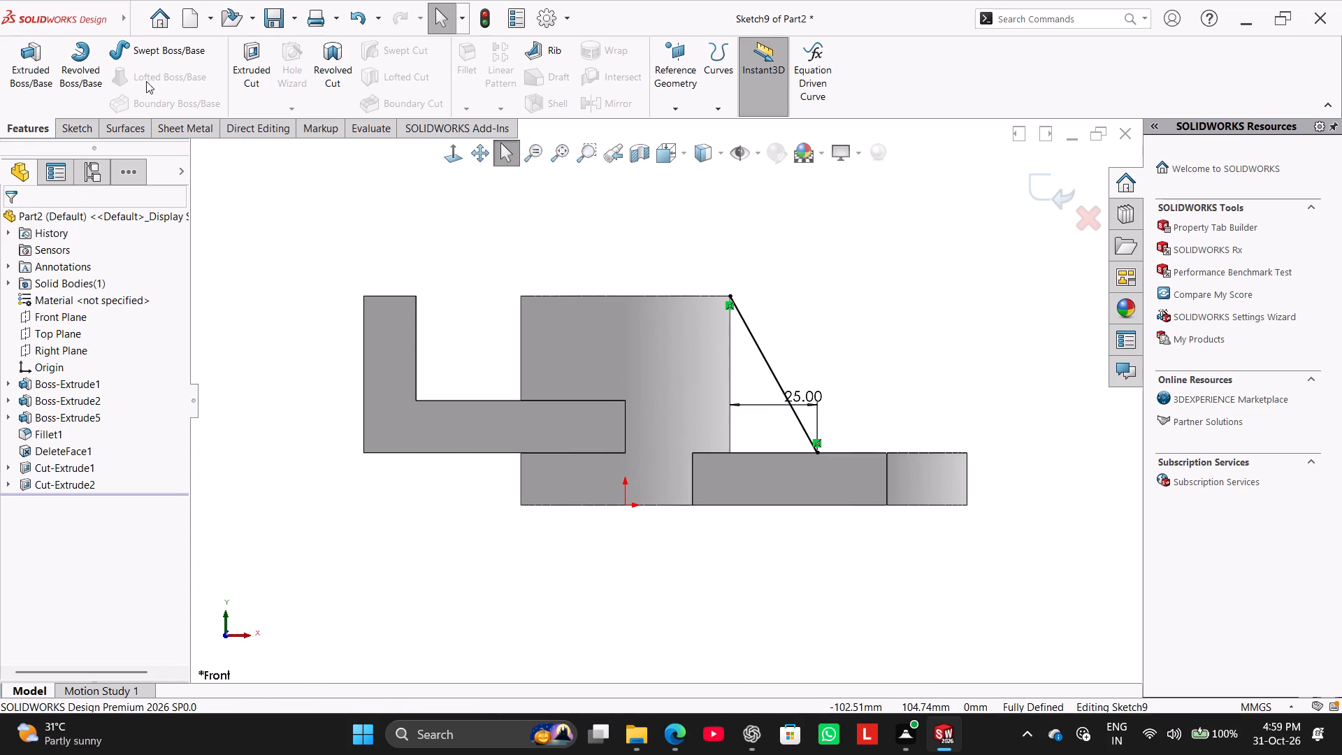
left_click(78, 126)
left_click(108, 52)
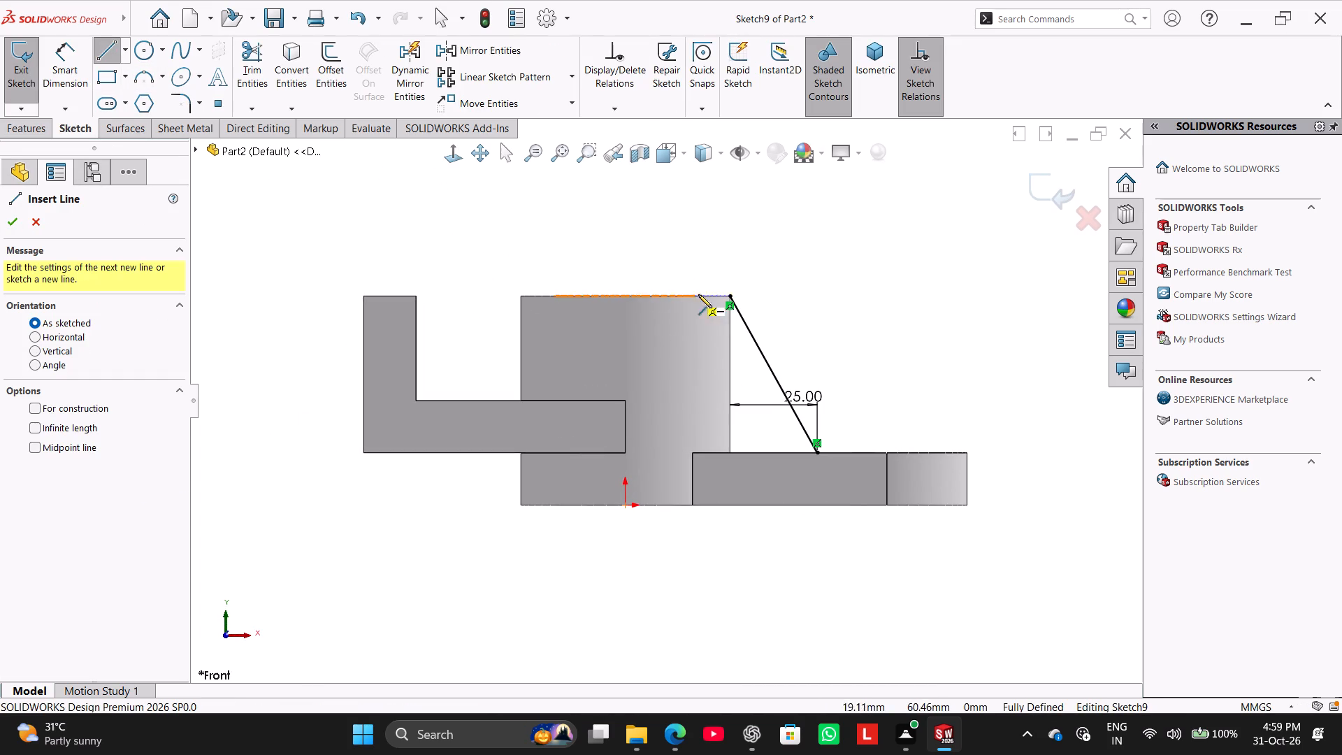
left_click(729, 296)
left_click(716, 296)
right_click(686, 243)
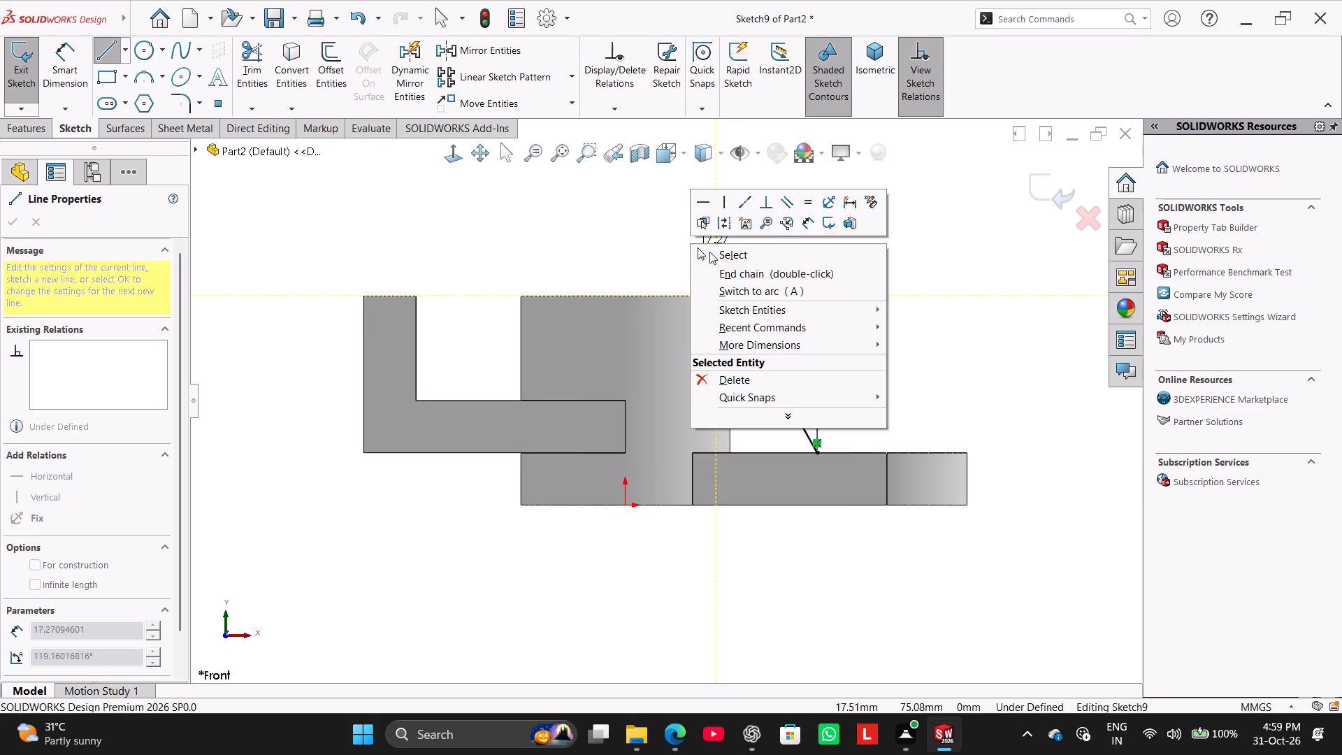
left_click(709, 252)
Dimension the short horizontal line's length as 1 mm and exit the sketch.
scroll(719, 282, "down", 4)
left_click(69, 52)
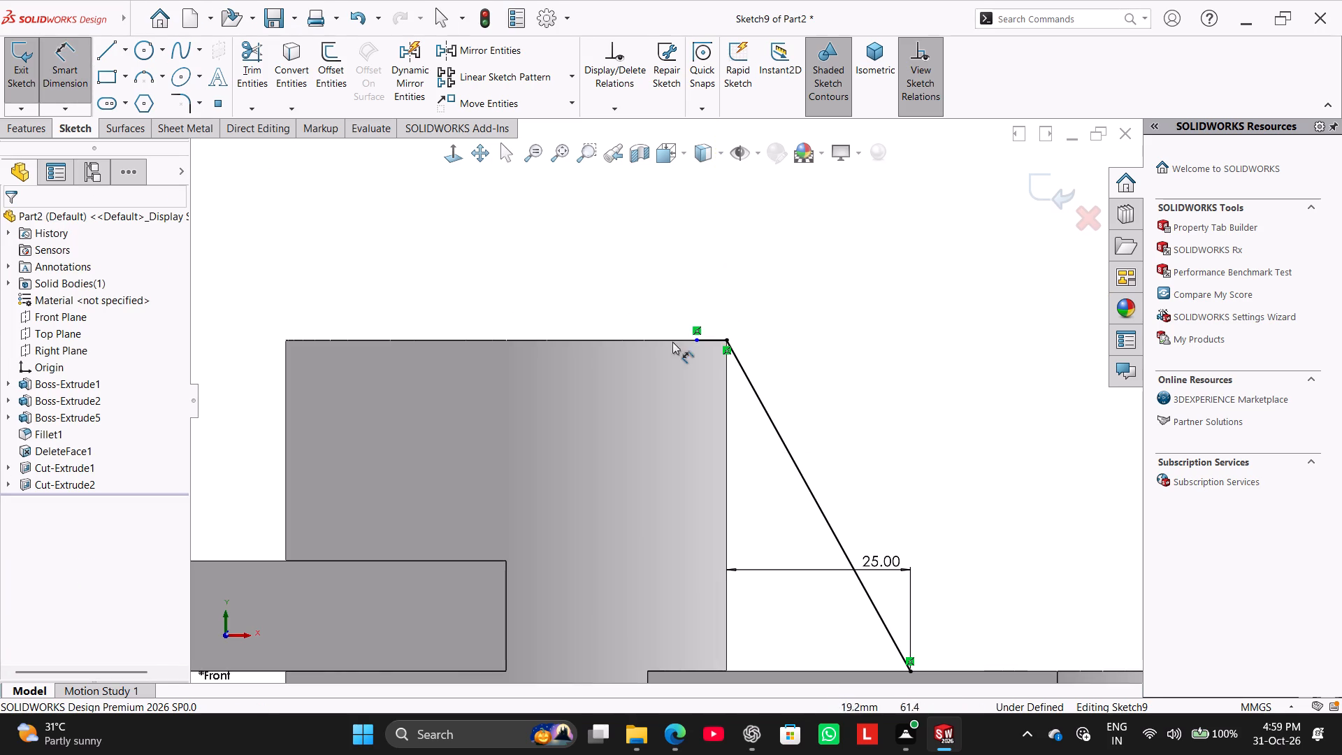
left_click(717, 342)
left_click(704, 275)
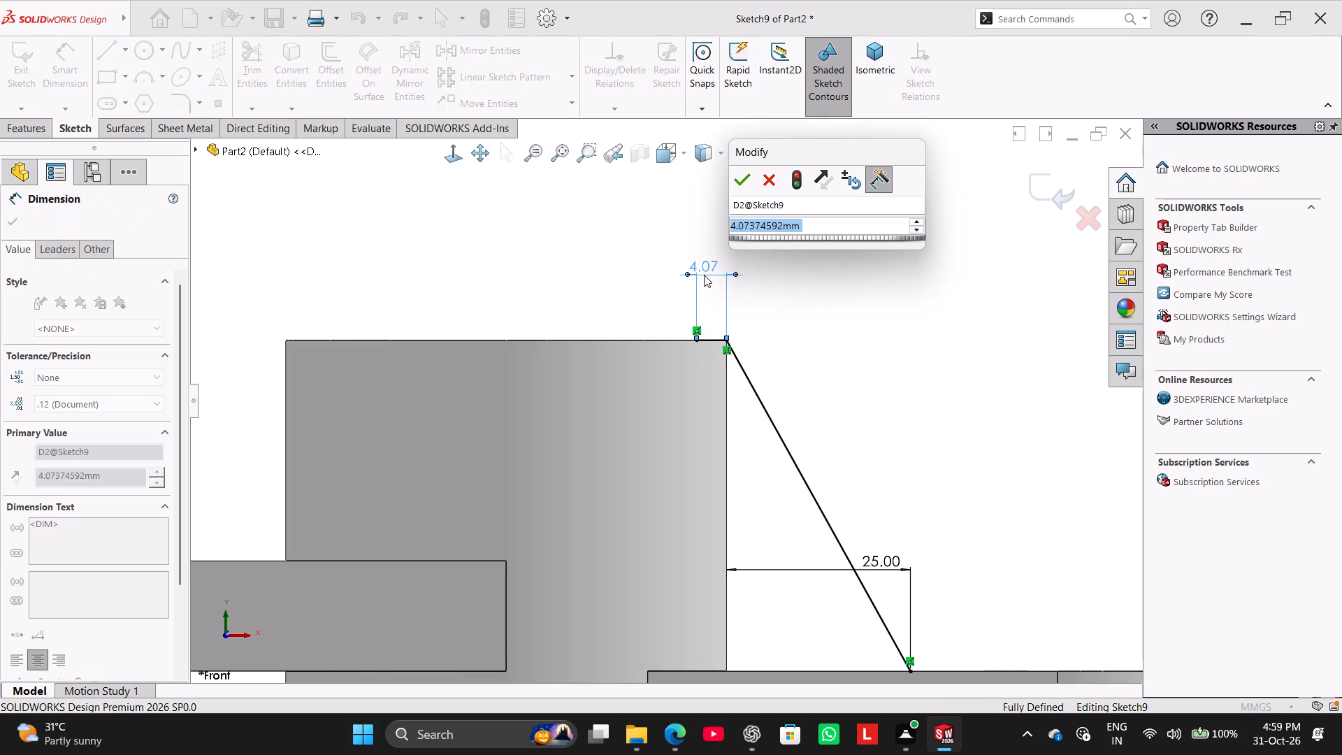
key("1")
key("Return")
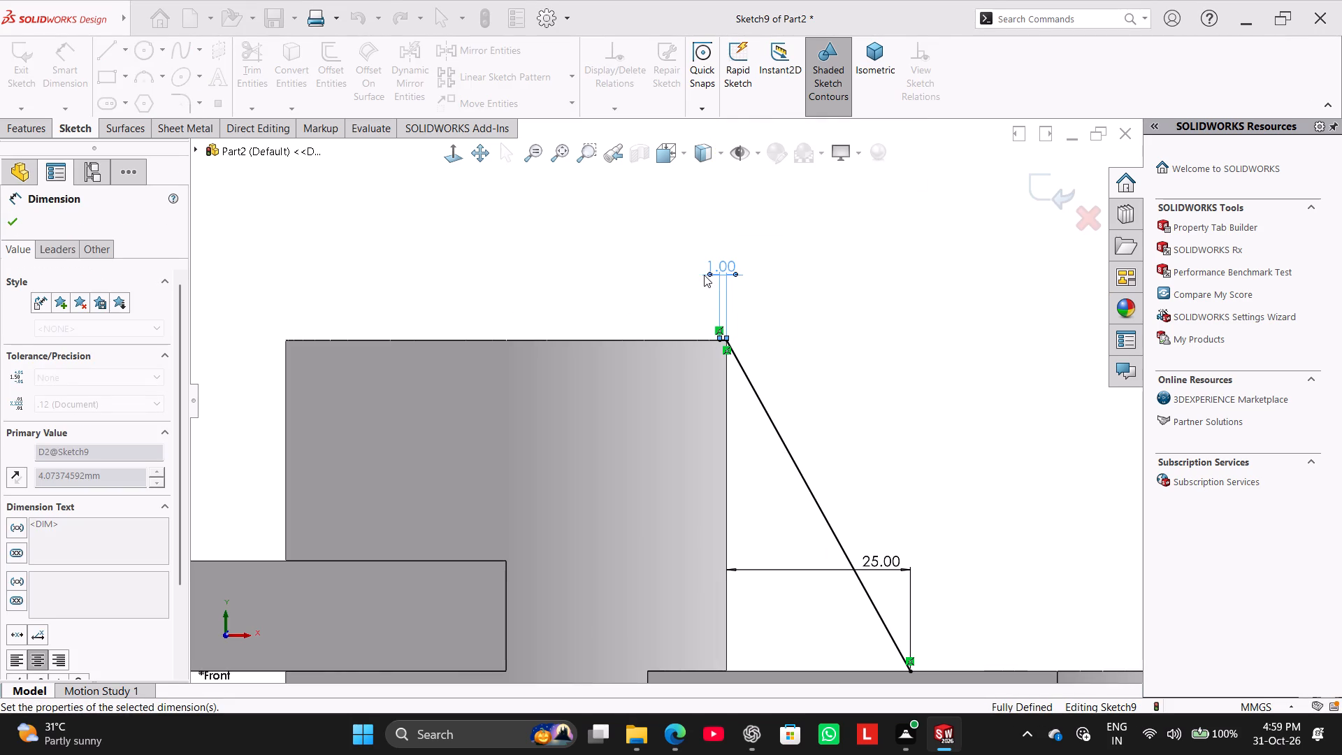
left_click(9, 217)
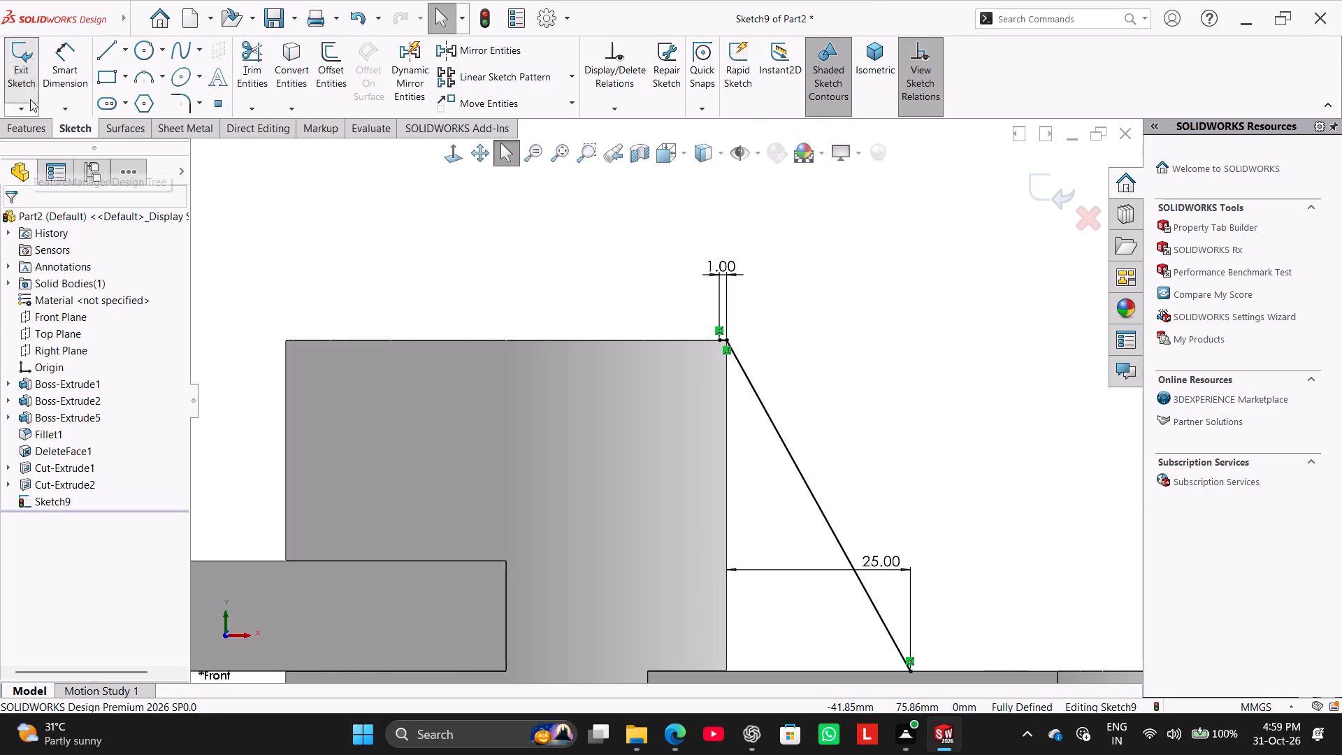
left_click(26, 75)
Create a 10 mm thick rib, centered on the sketch, between the cylinder and the round-ended arm.
right_click_drag(367, 276, 508, 195)
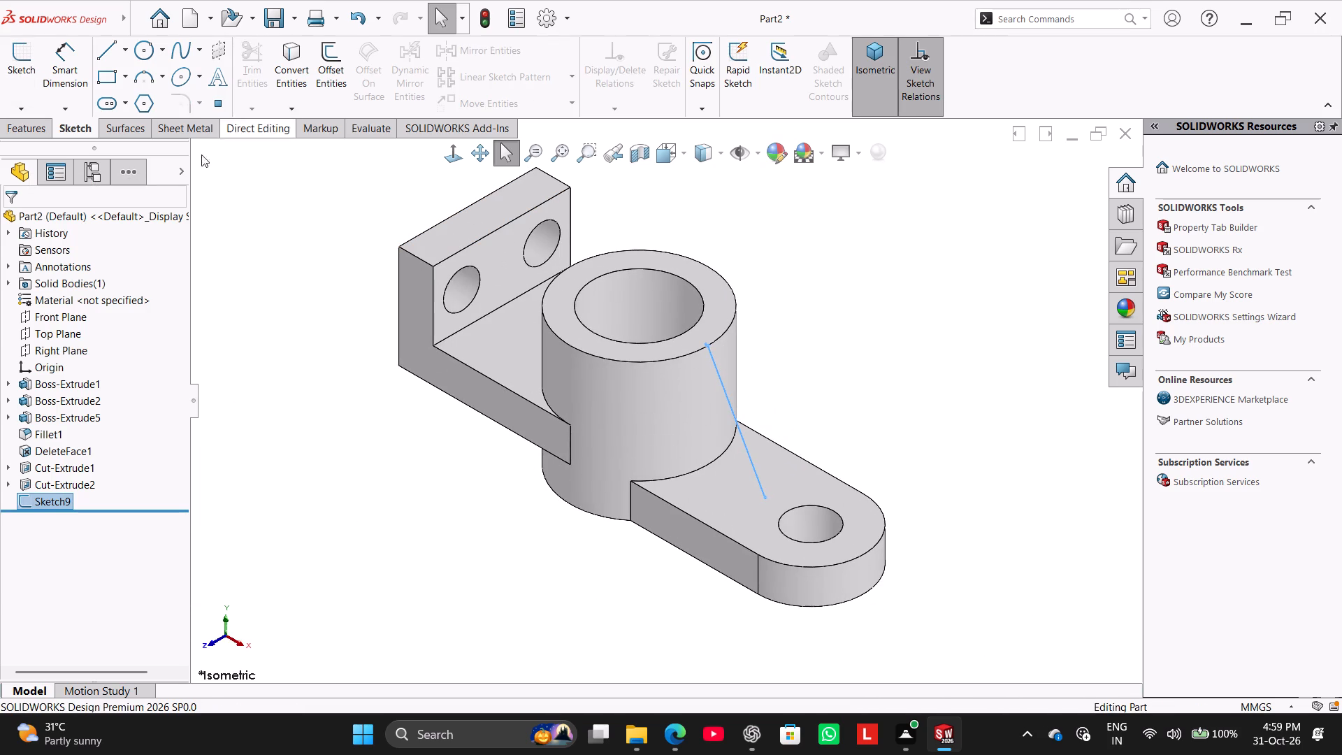
left_click(42, 137)
left_click(554, 41)
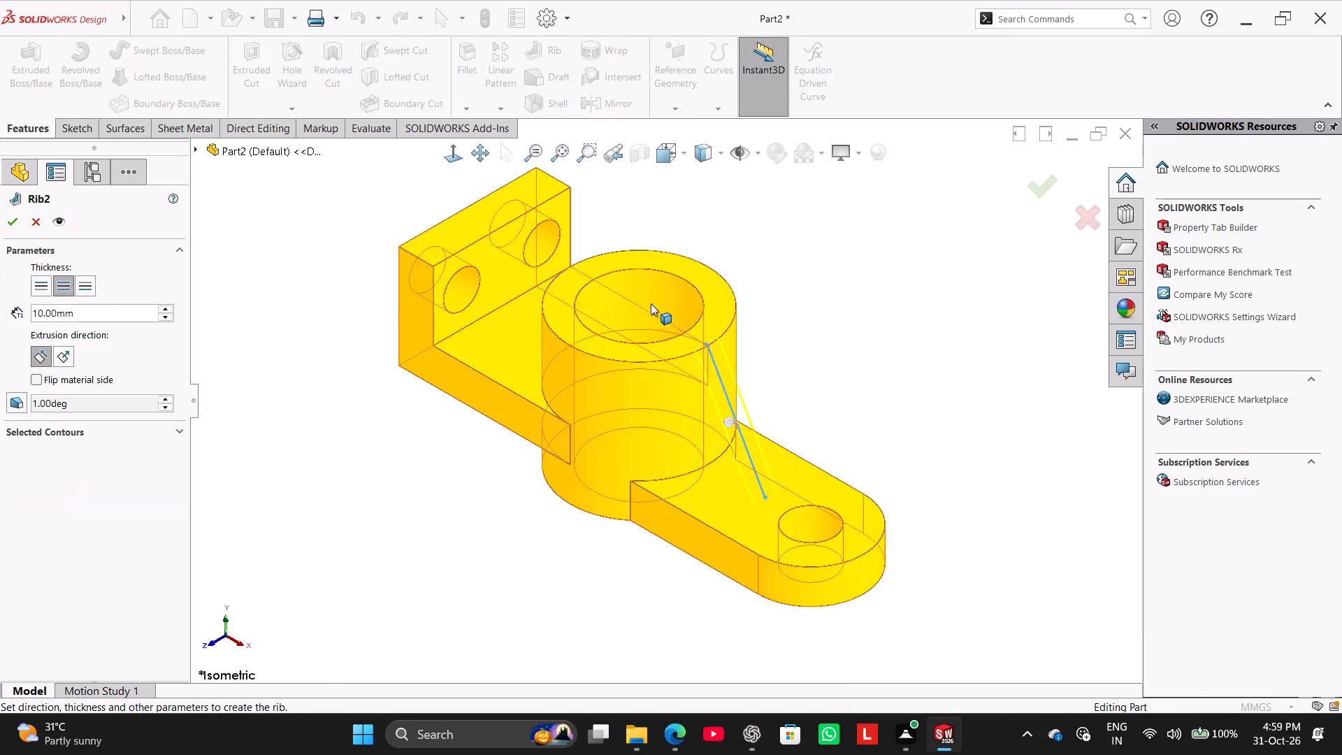
left_click(17, 218)
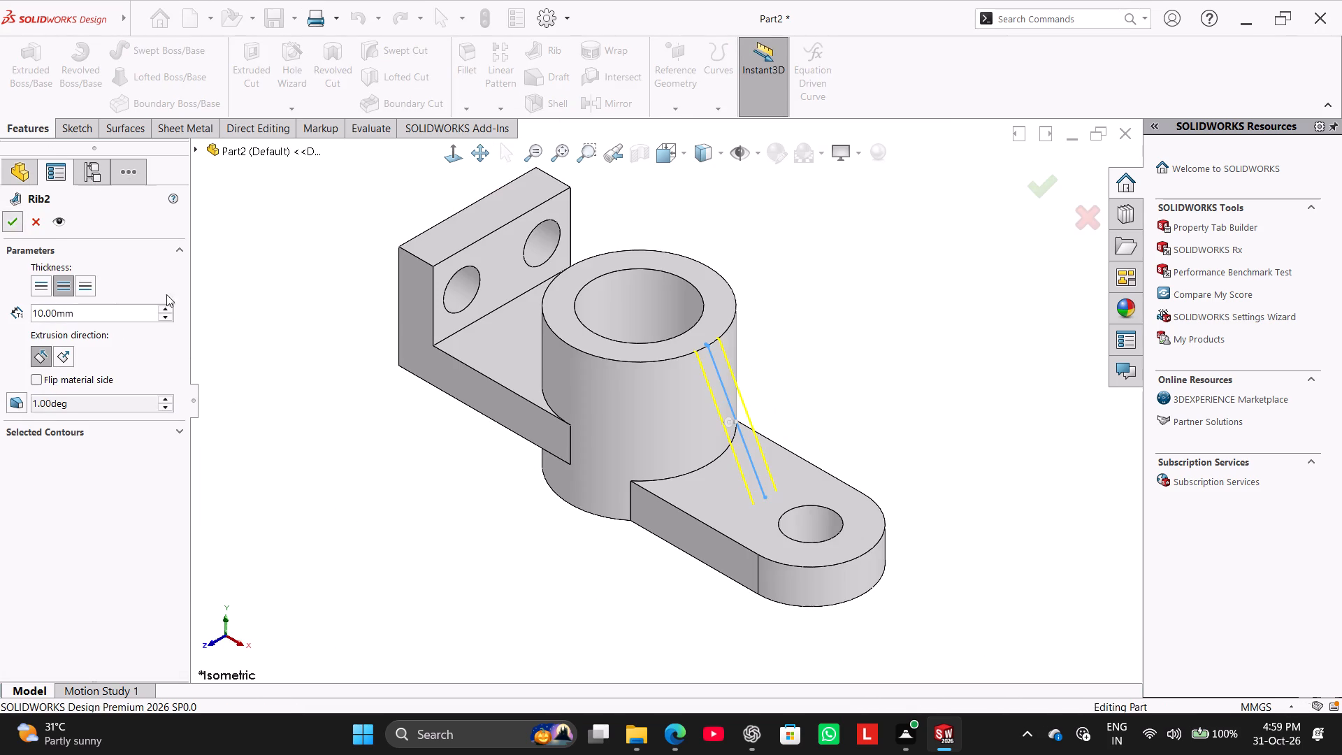
left_click(291, 438)
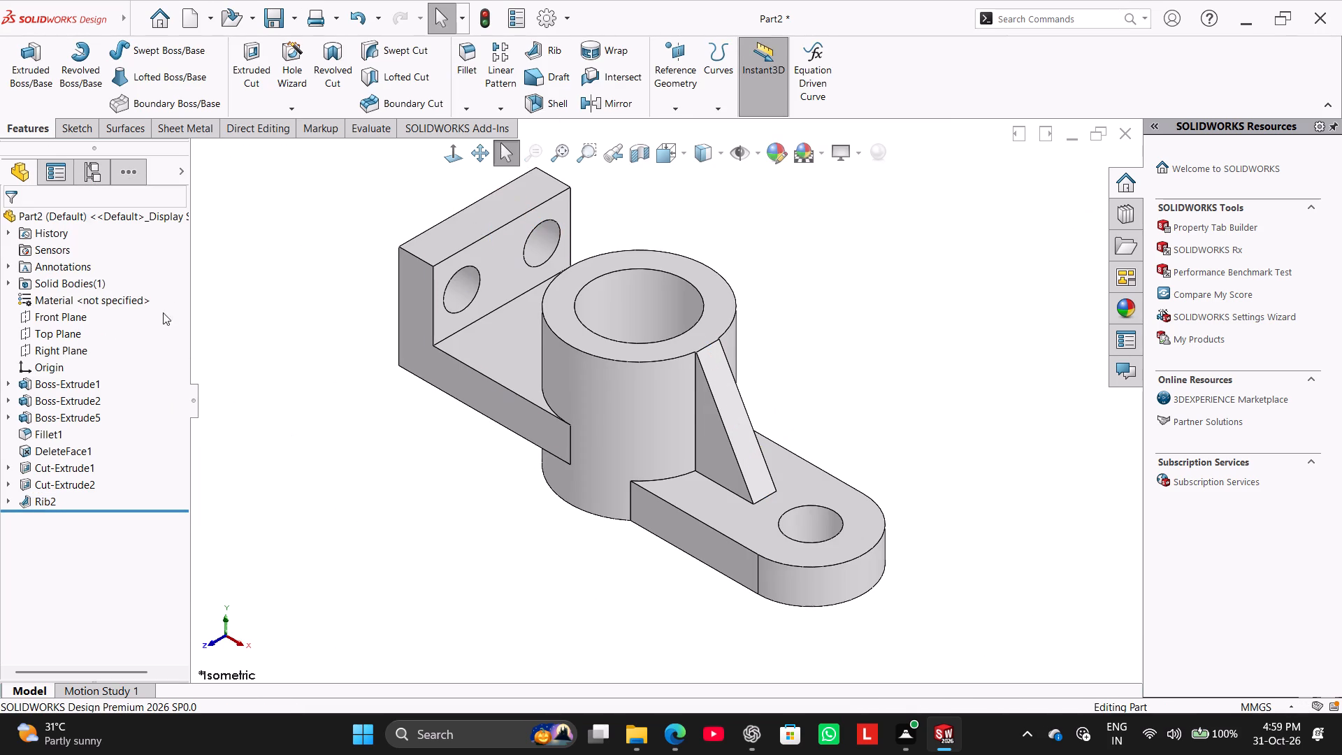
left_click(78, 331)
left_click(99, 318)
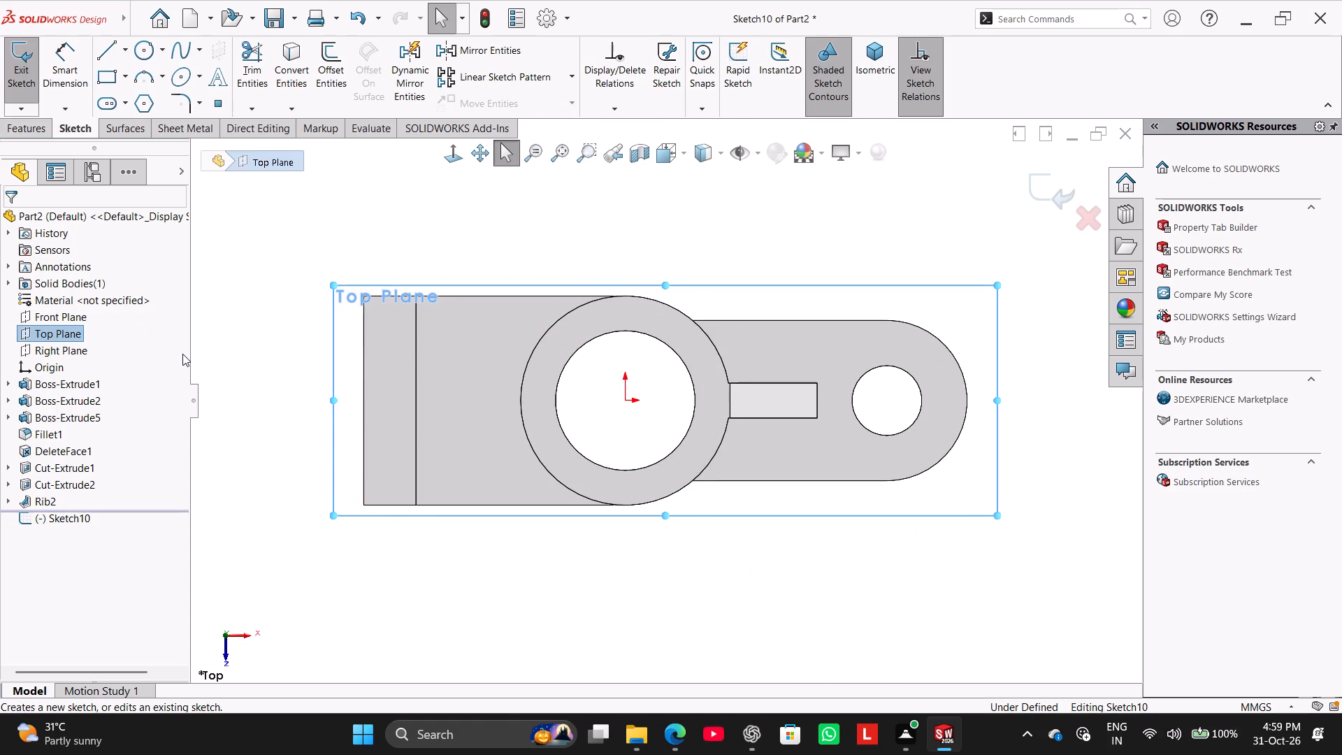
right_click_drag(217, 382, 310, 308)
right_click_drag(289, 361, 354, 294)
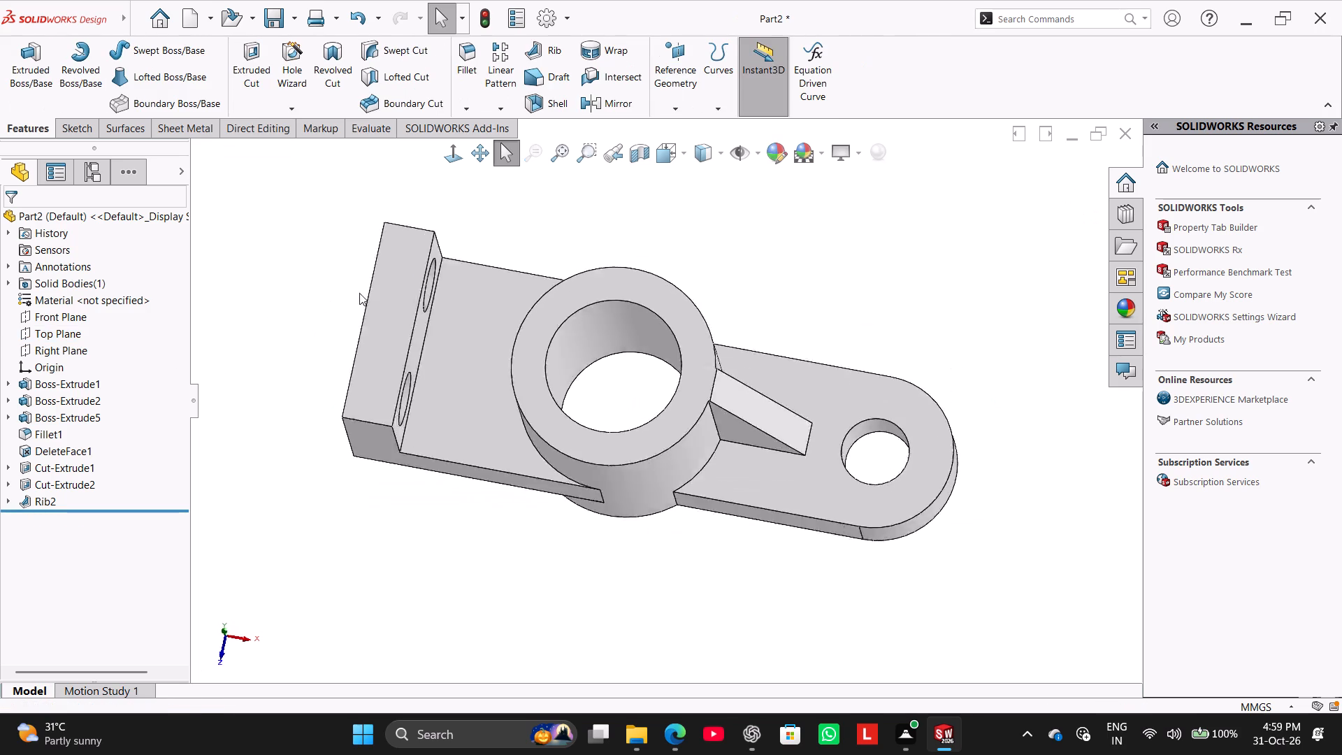
Open the rib's sketch for editing and delete the 1 mm dimension and the short horizontal line at the cylinder's top edge.
middle_click_drag(320, 473, 376, 477)
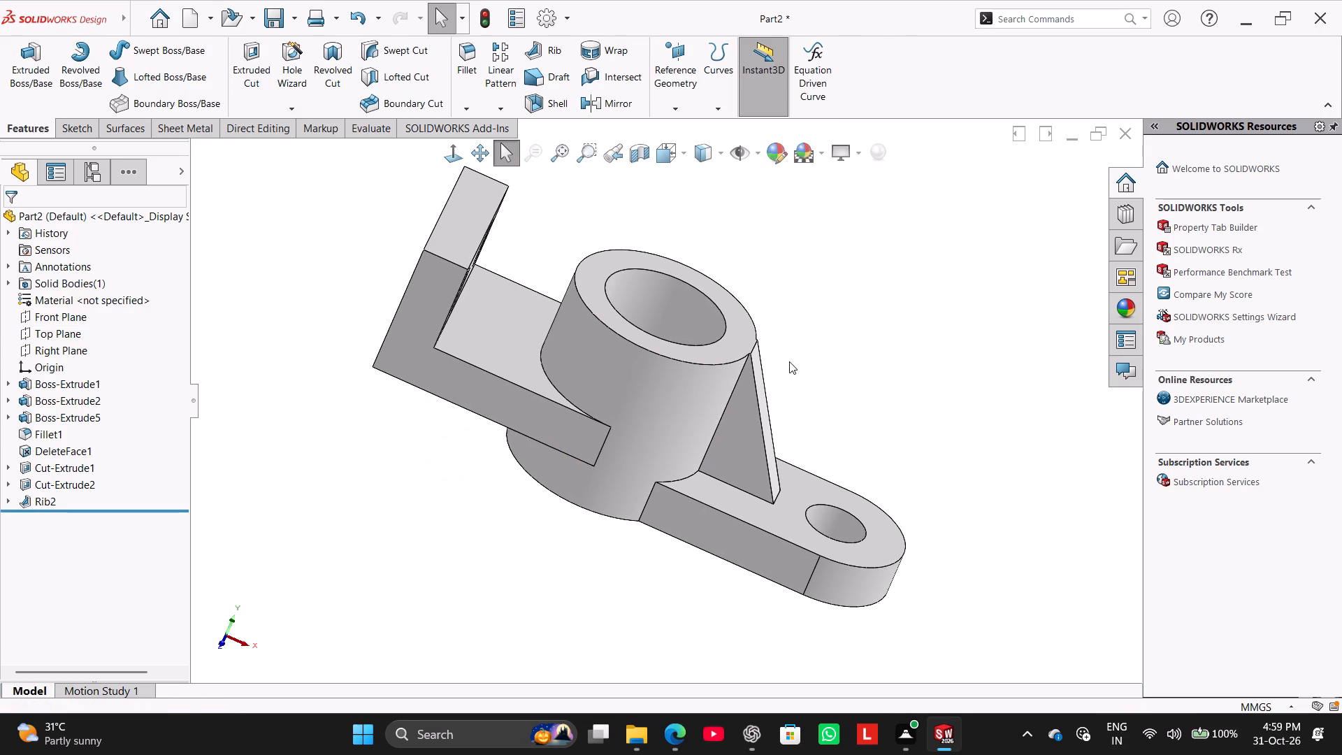
scroll(789, 361, "down", 1)
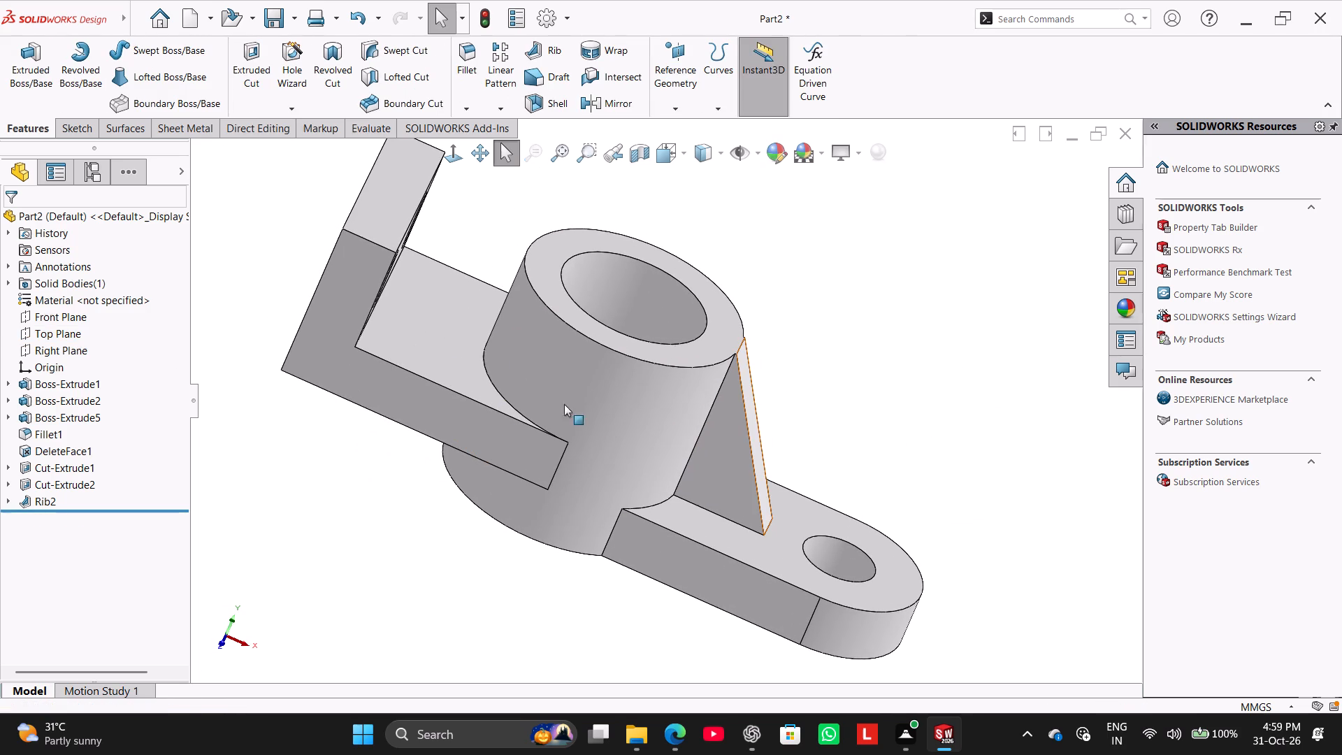
right_click(22, 500)
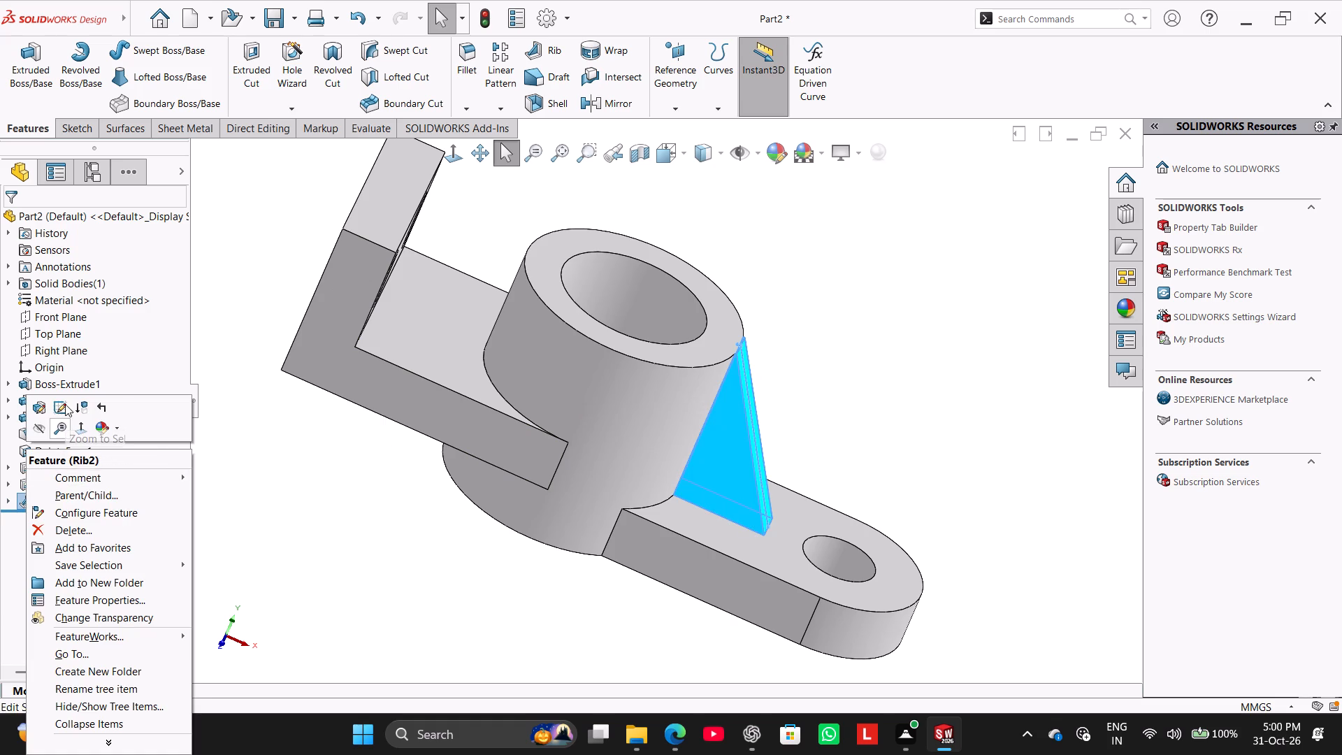
left_click(65, 403)
left_click(470, 556)
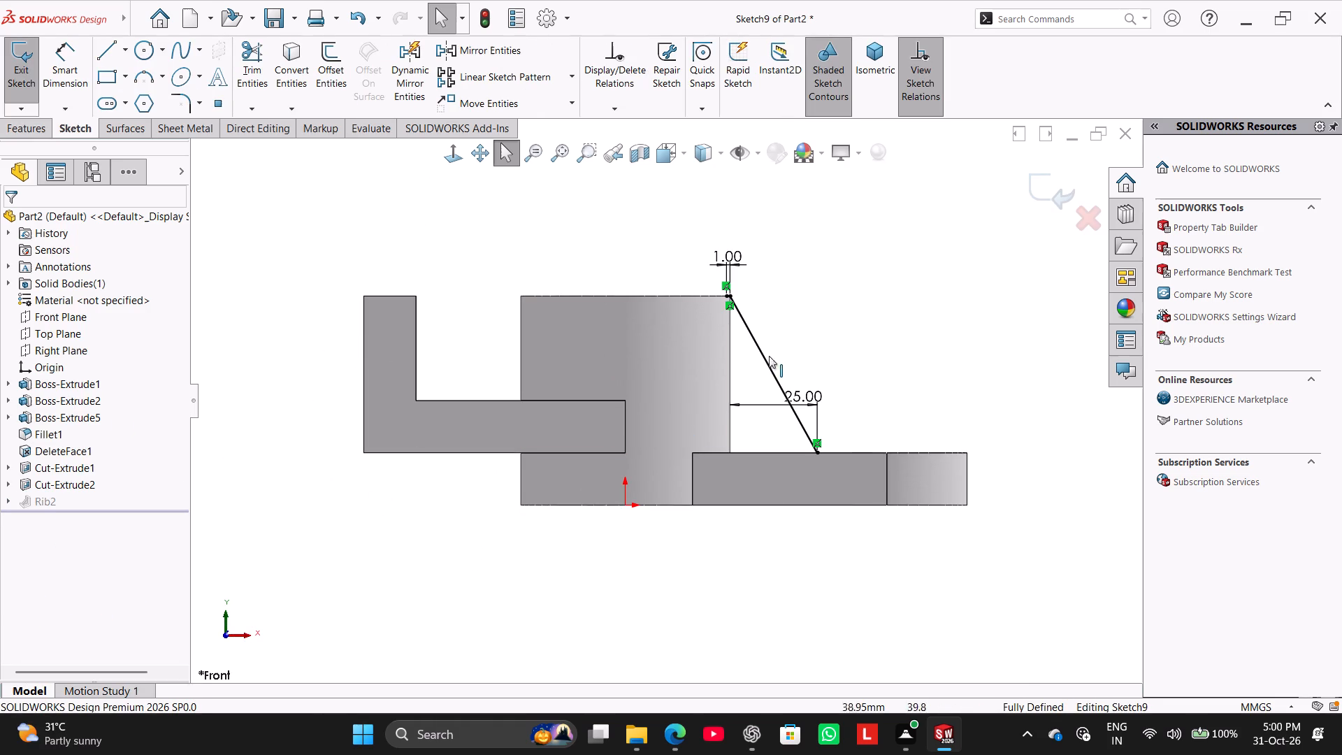
scroll(763, 289, "down", 4)
right_click(665, 261)
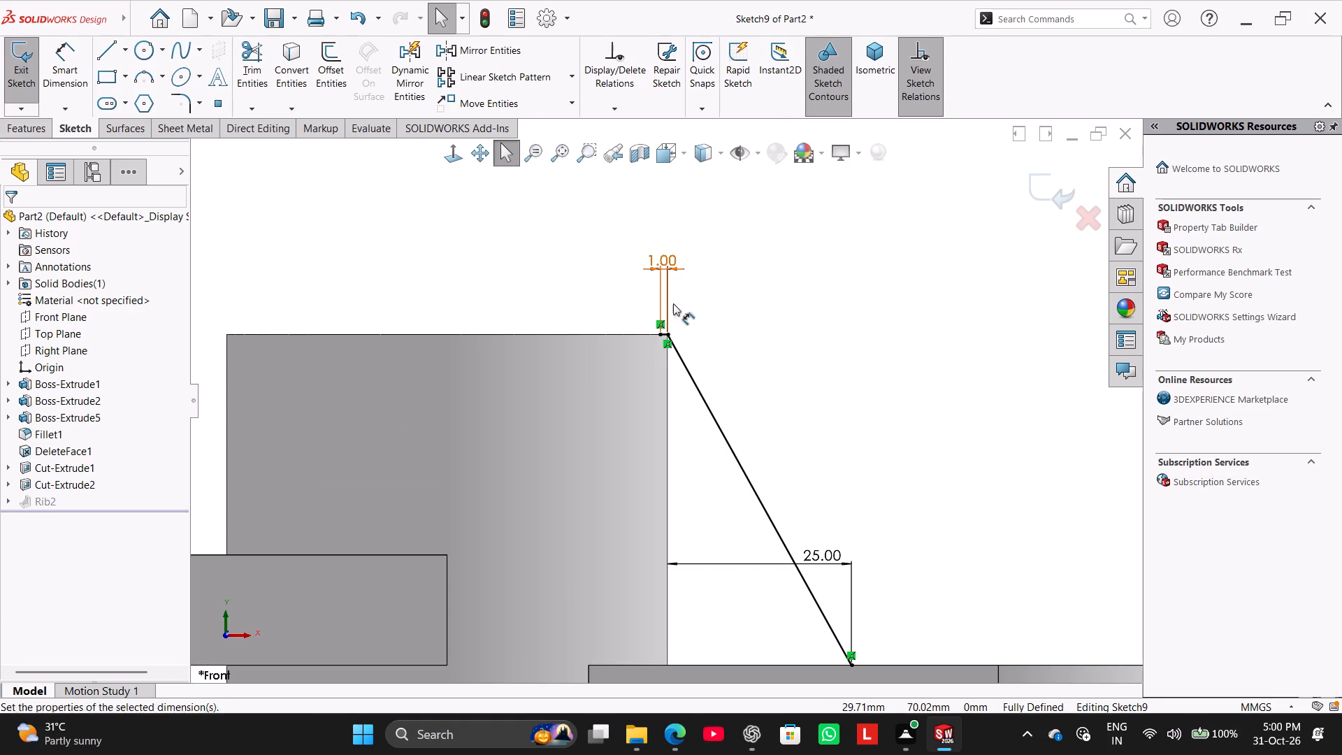
left_click(697, 429)
left_click(719, 339)
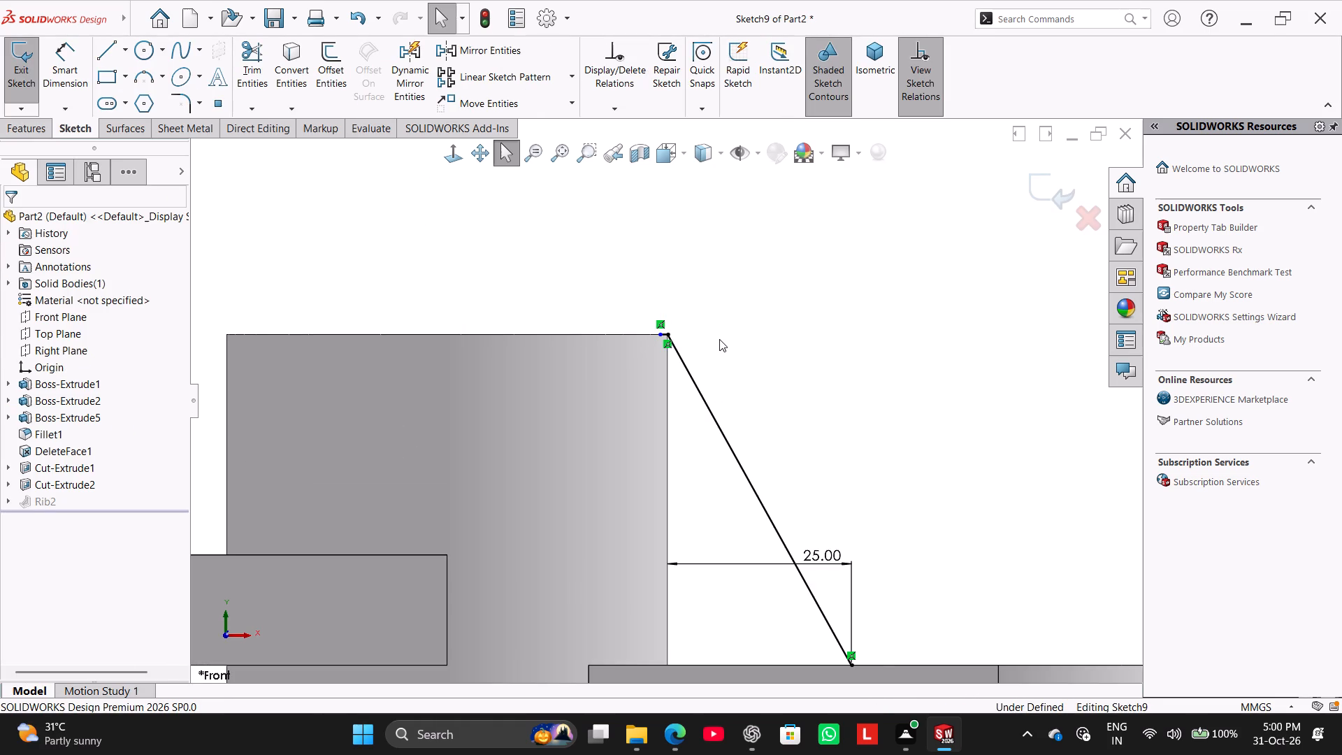
scroll(668, 333, "down", 6)
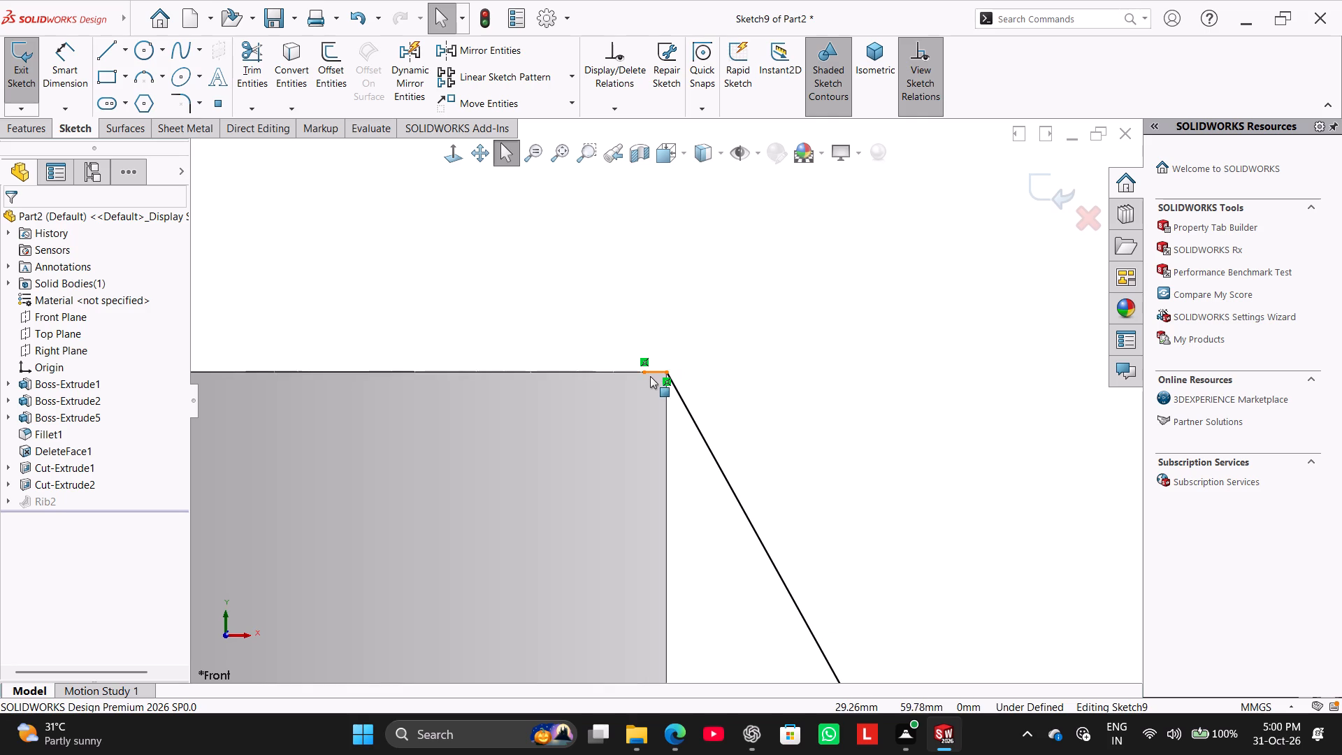
right_click(651, 374)
left_click(679, 593)
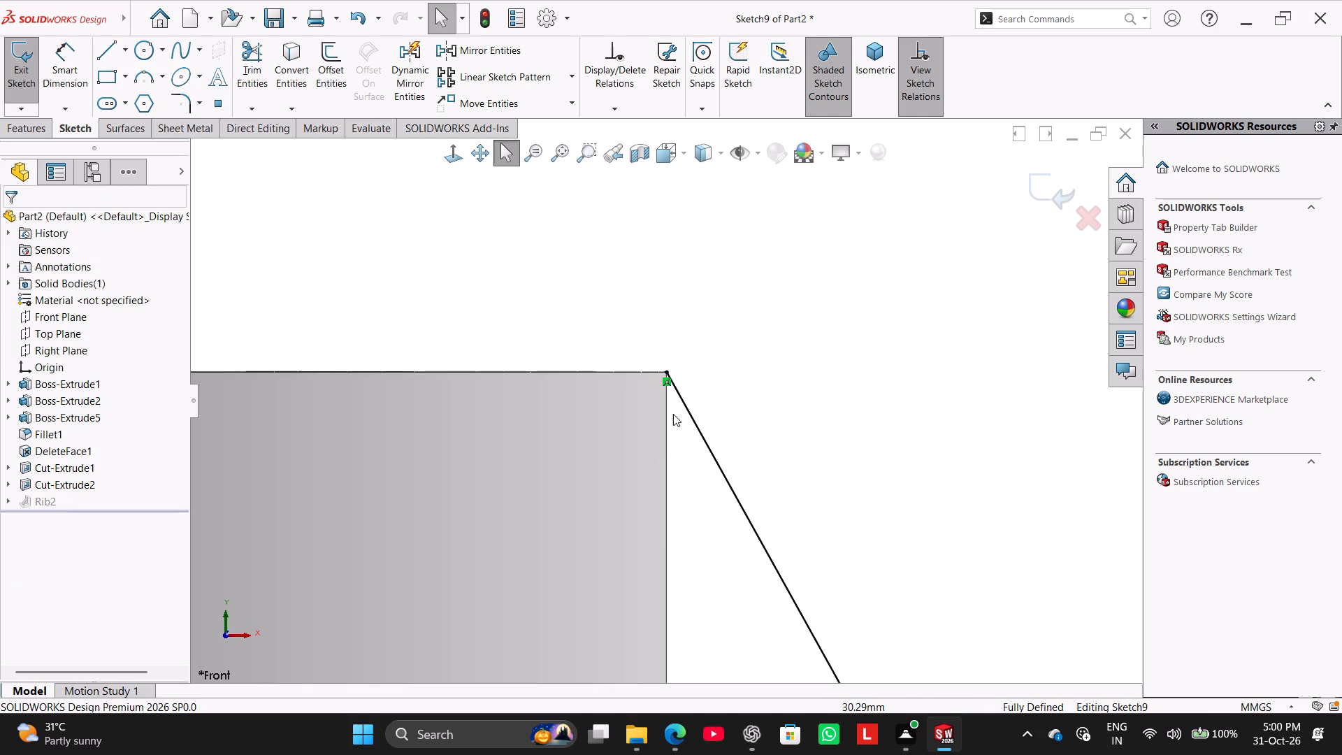
Draw a vertical line about 2.8 mm long upward from the slanted line's upper end.
left_click(105, 53)
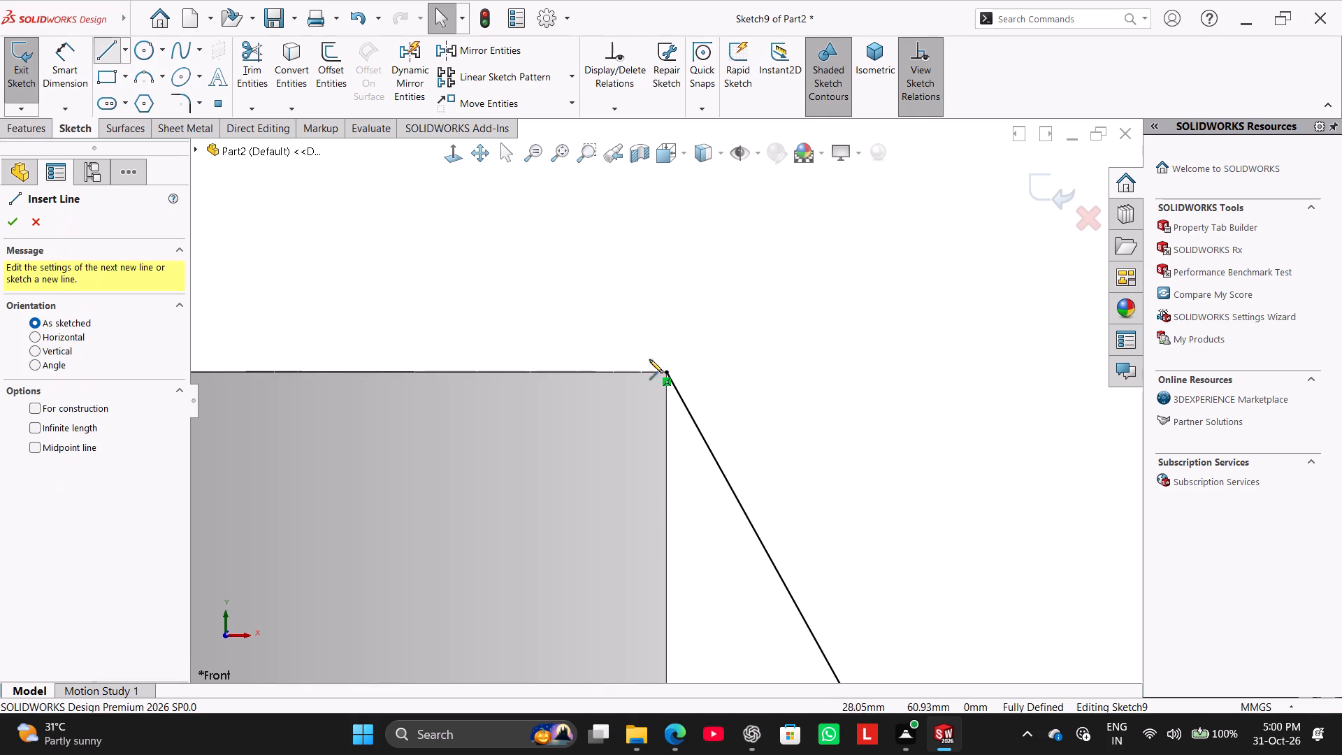
left_click(668, 371)
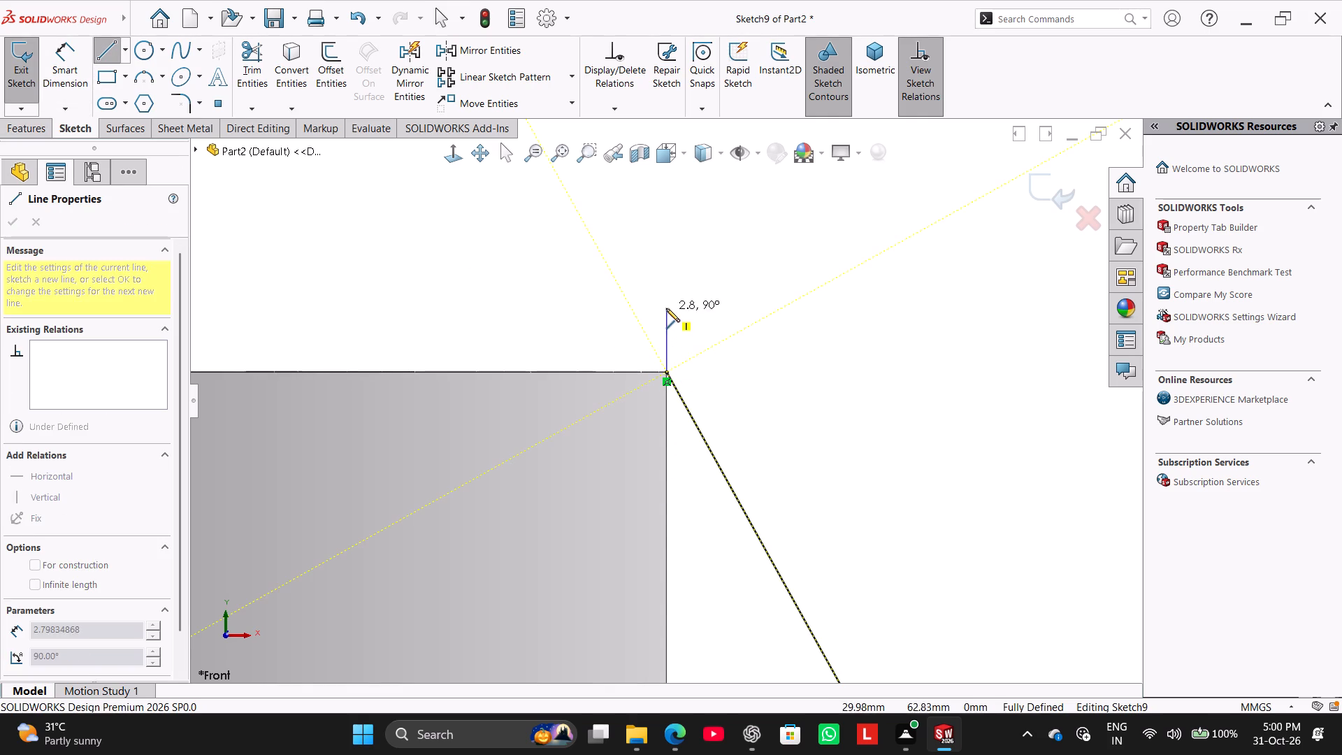
left_click(666, 308)
right_click(763, 332)
left_click(774, 340)
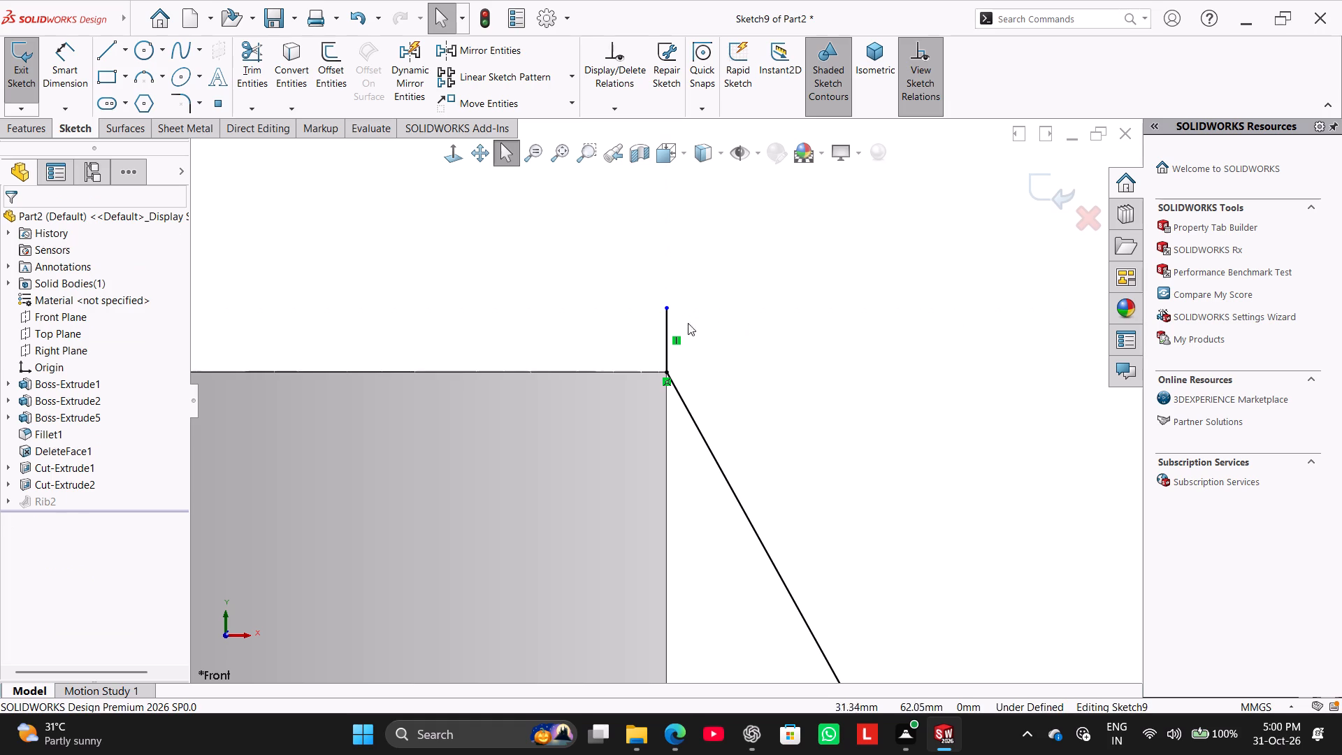
Dimension the short vertical line's length as 1 mm and exit the sketch.
left_click(84, 87)
left_click_drag(668, 352, 651, 351)
left_click(609, 341)
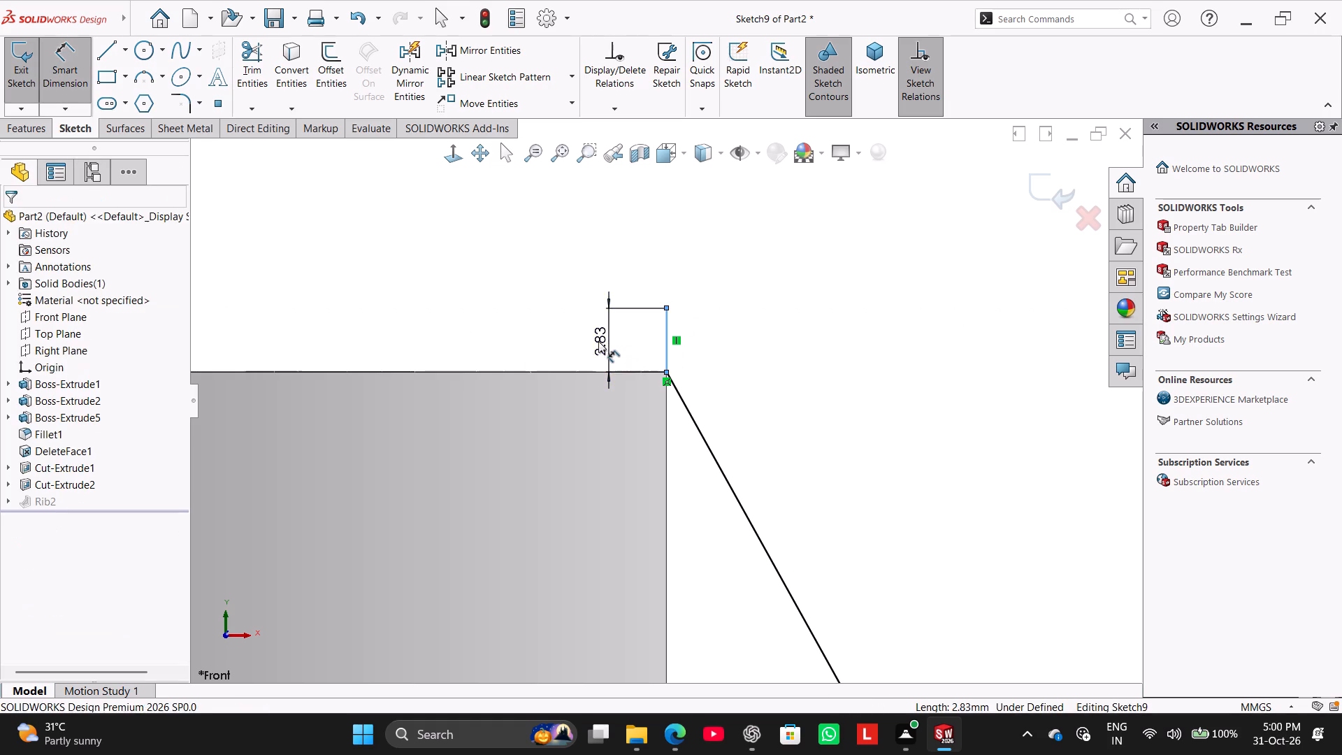
key("1")
key("Return")
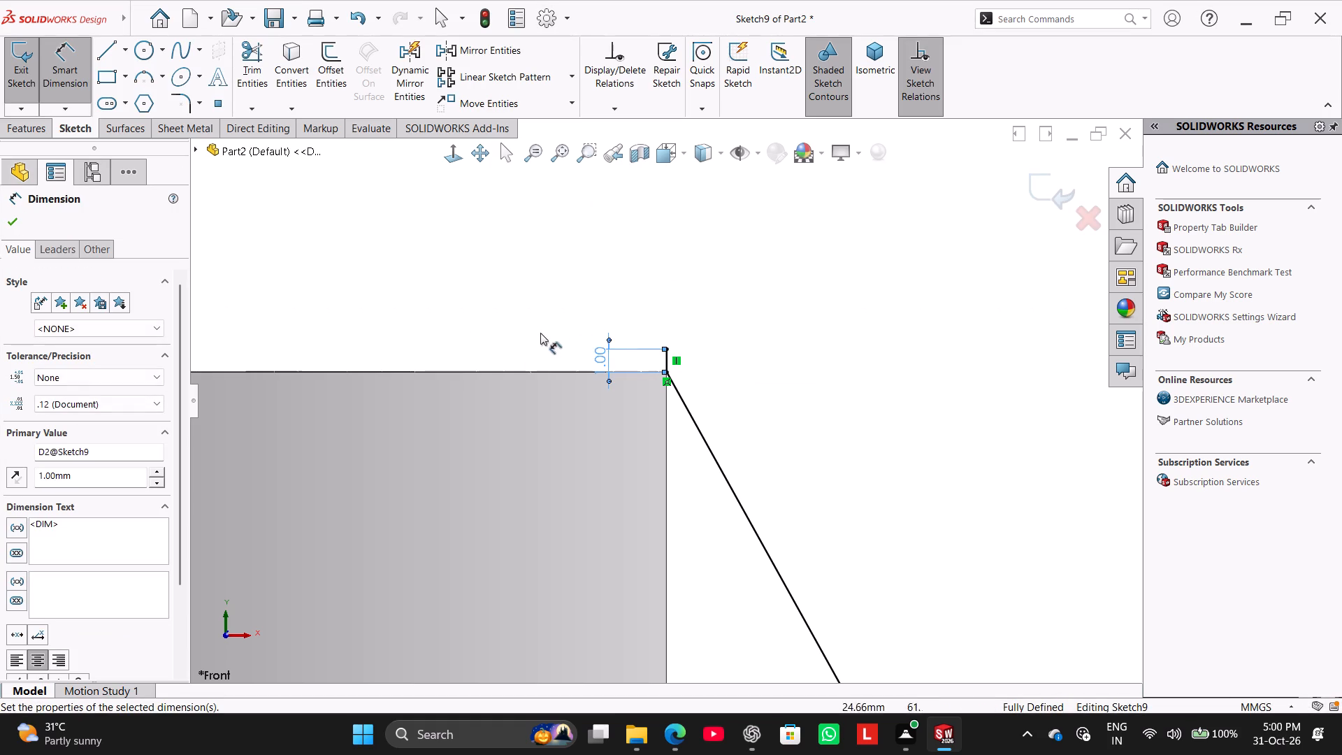
right_click(532, 323)
left_click(562, 364)
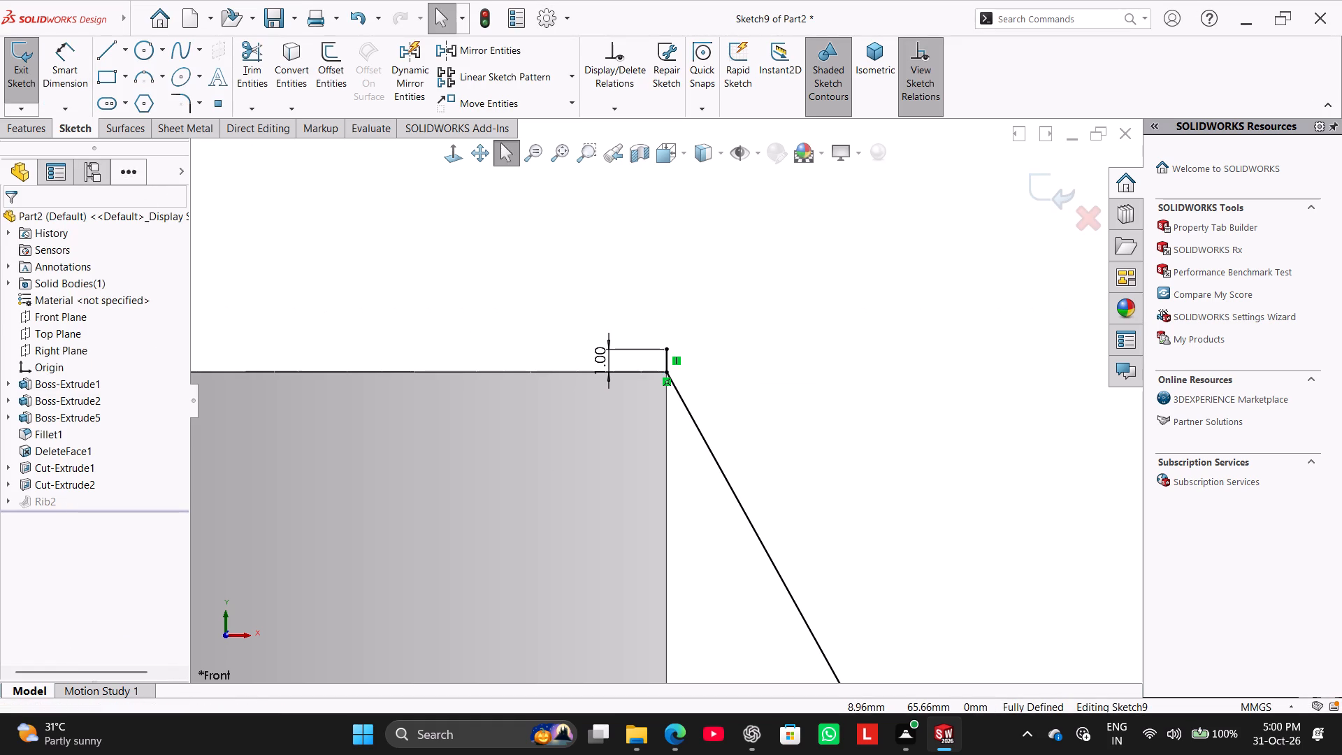
left_click(29, 64)
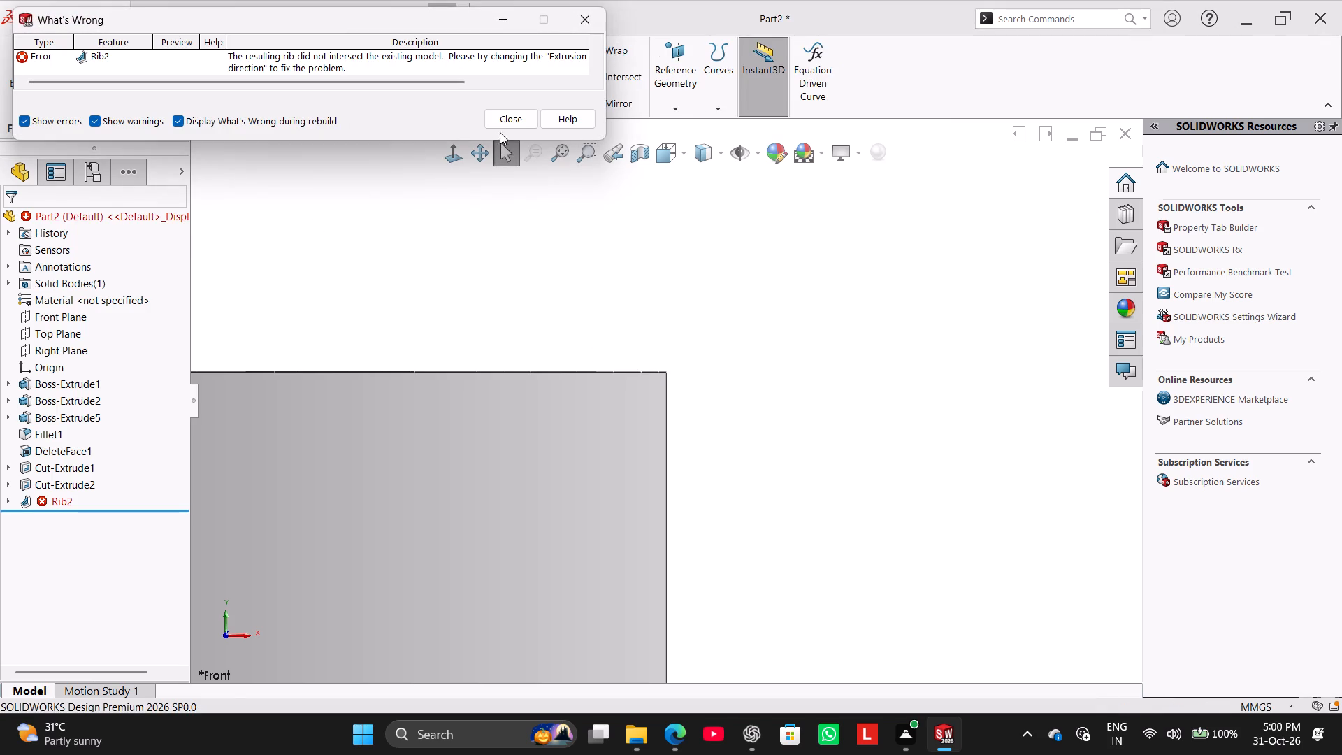
left_click(507, 124)
scroll(521, 377, "up", 11)
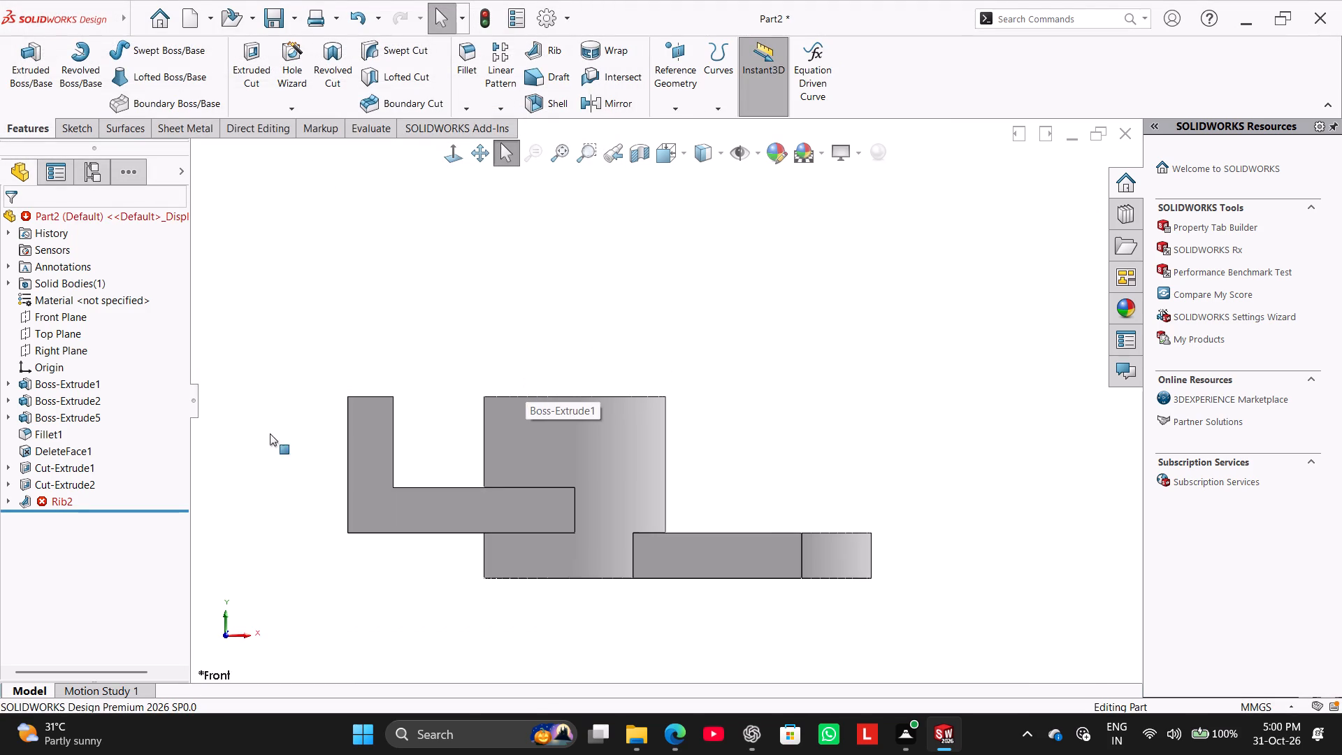
Delete the rib feature while keeping its sketch.
right_click(67, 500)
left_click(102, 528)
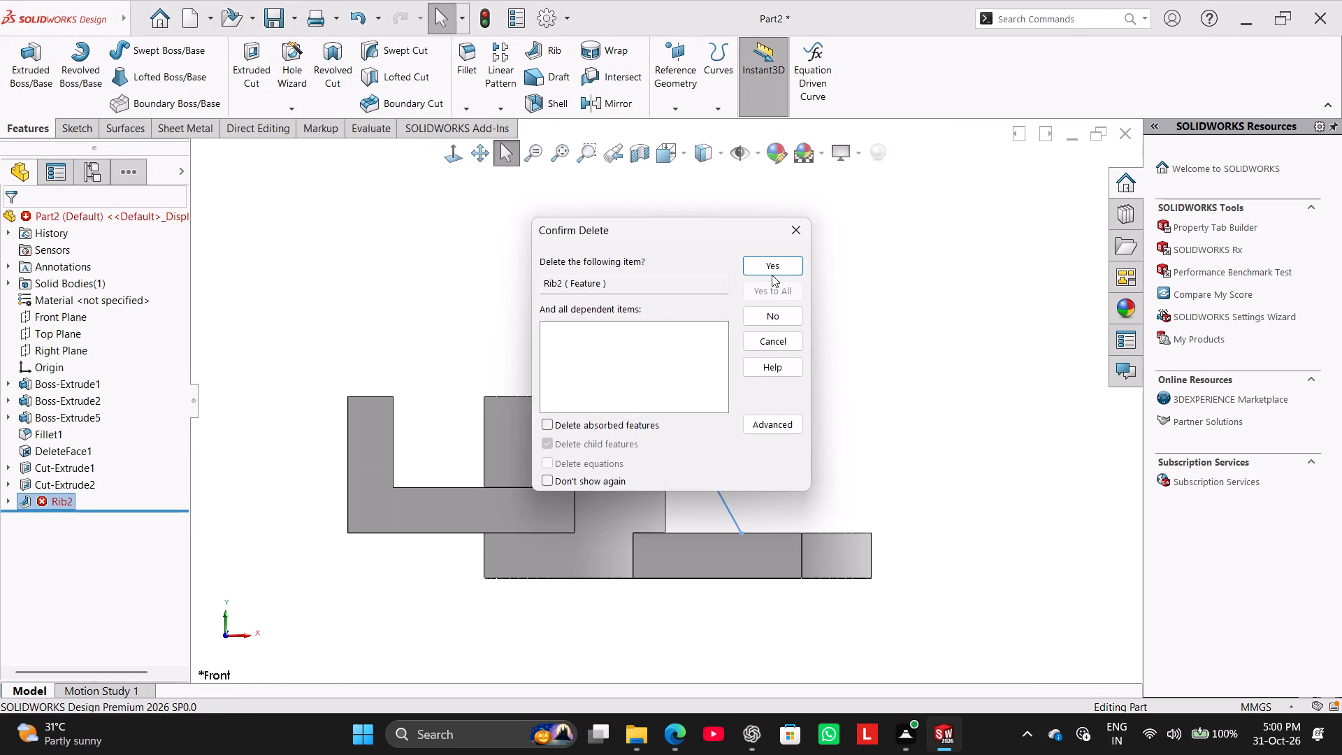
left_click(784, 258)
Reopen the rib sketch, delete the short line's vertical relation, and move its free end down below the cylinder's top edge.
scroll(700, 404, "down", 3)
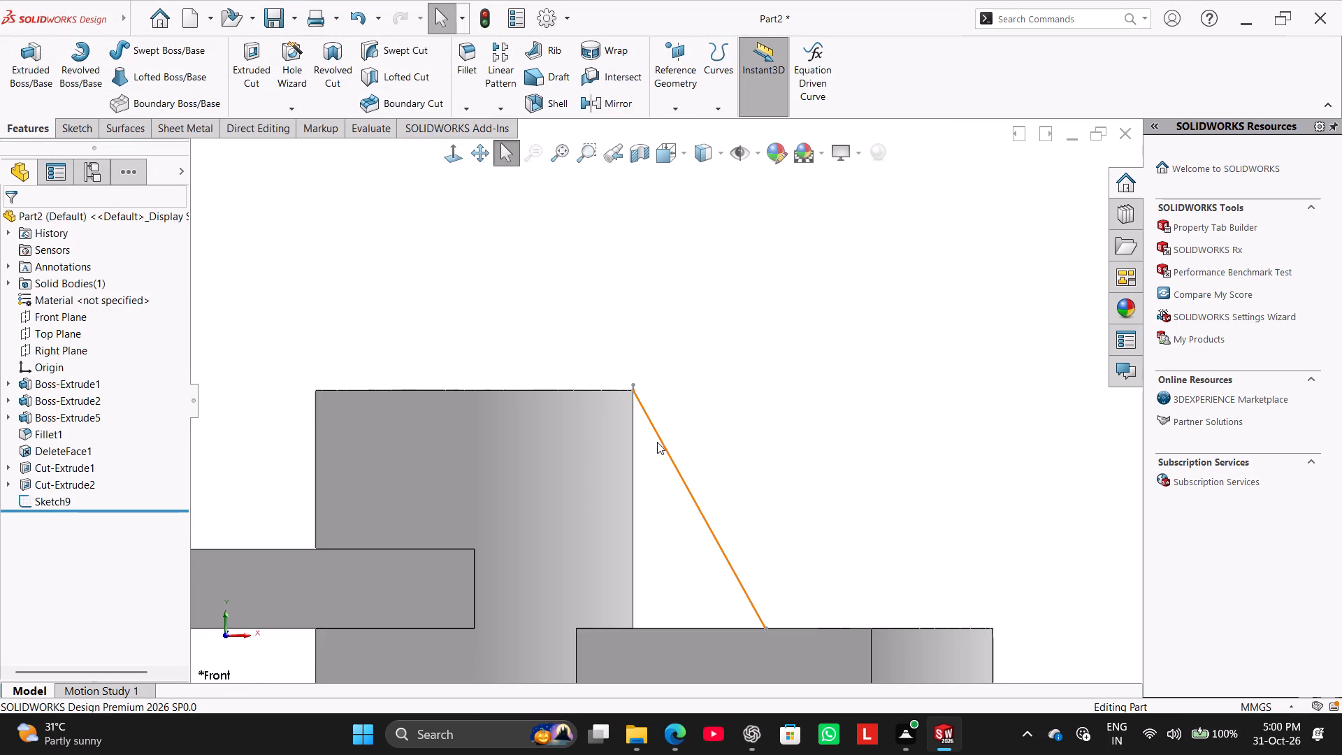
left_click(657, 442)
double_click(662, 438)
scroll(774, 311, "down", 1)
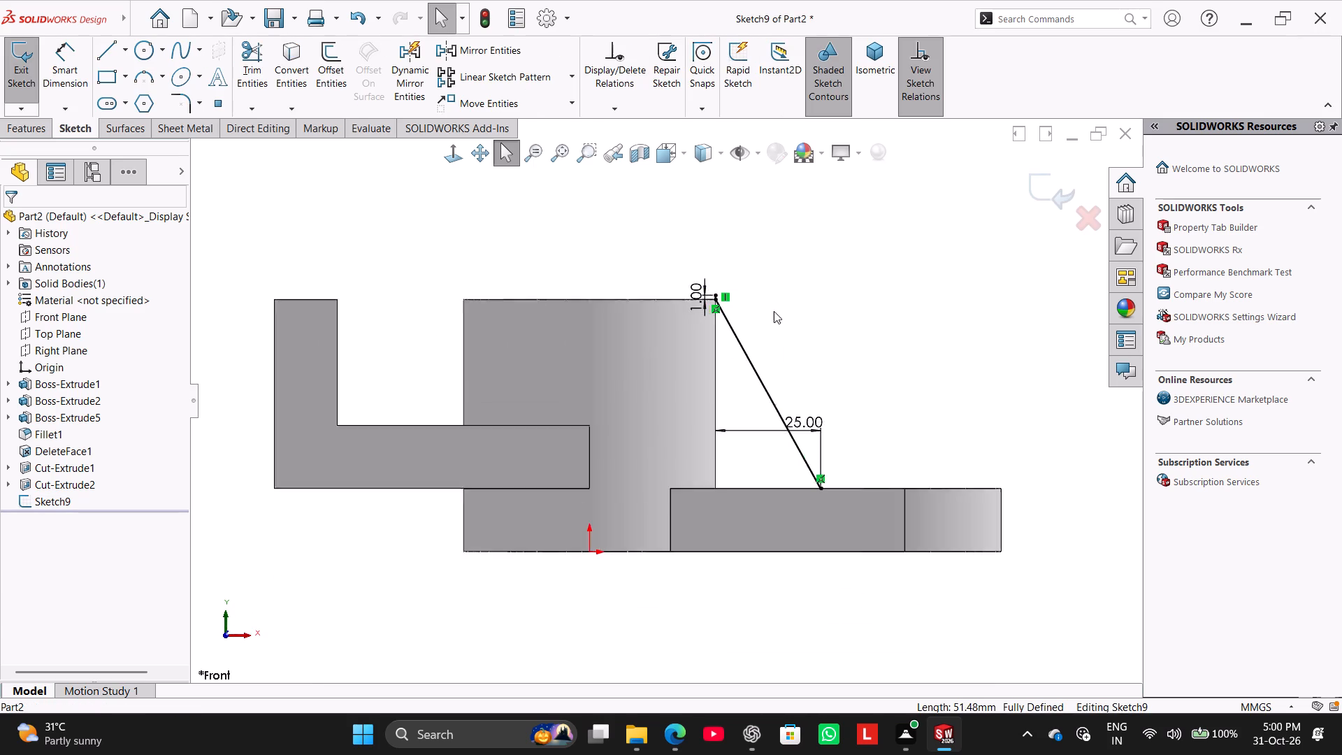
scroll(774, 311, "down", 6)
scroll(677, 326, "down", 1)
scroll(741, 349, "down", 4)
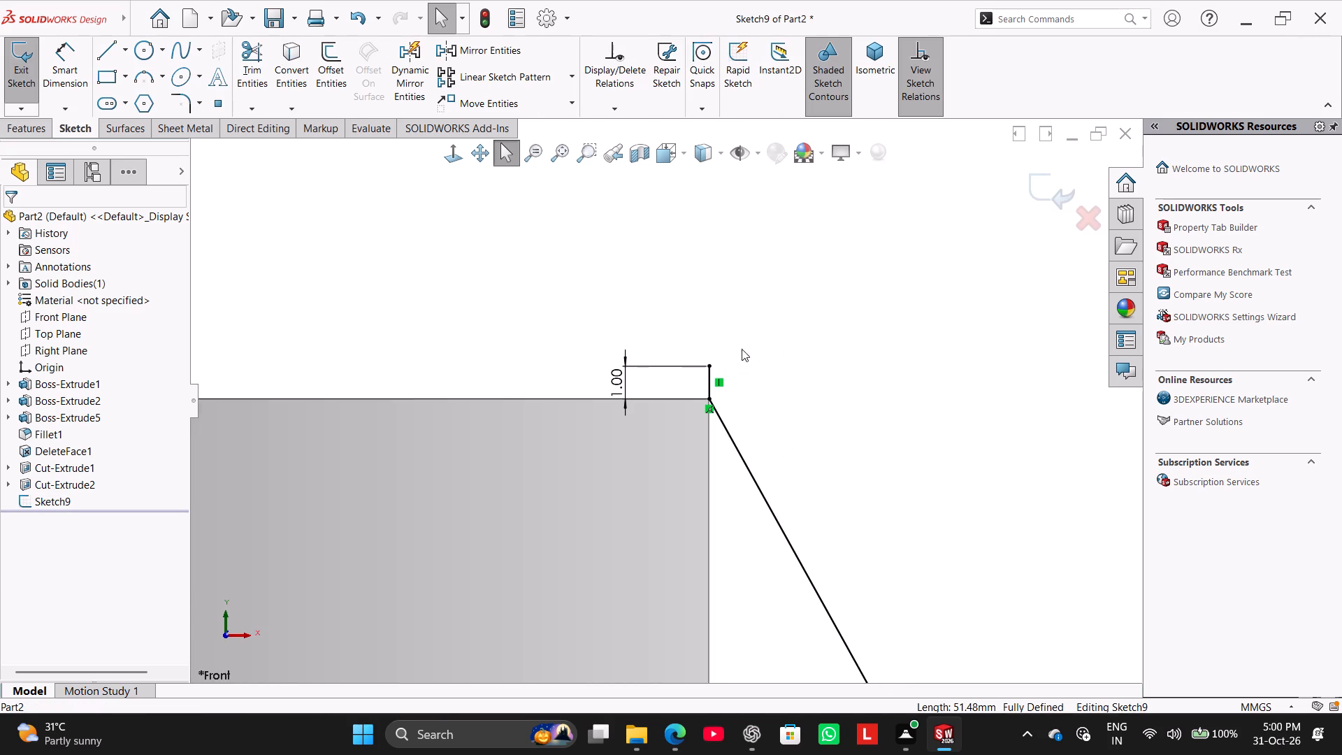
left_click_drag(712, 366, 703, 447)
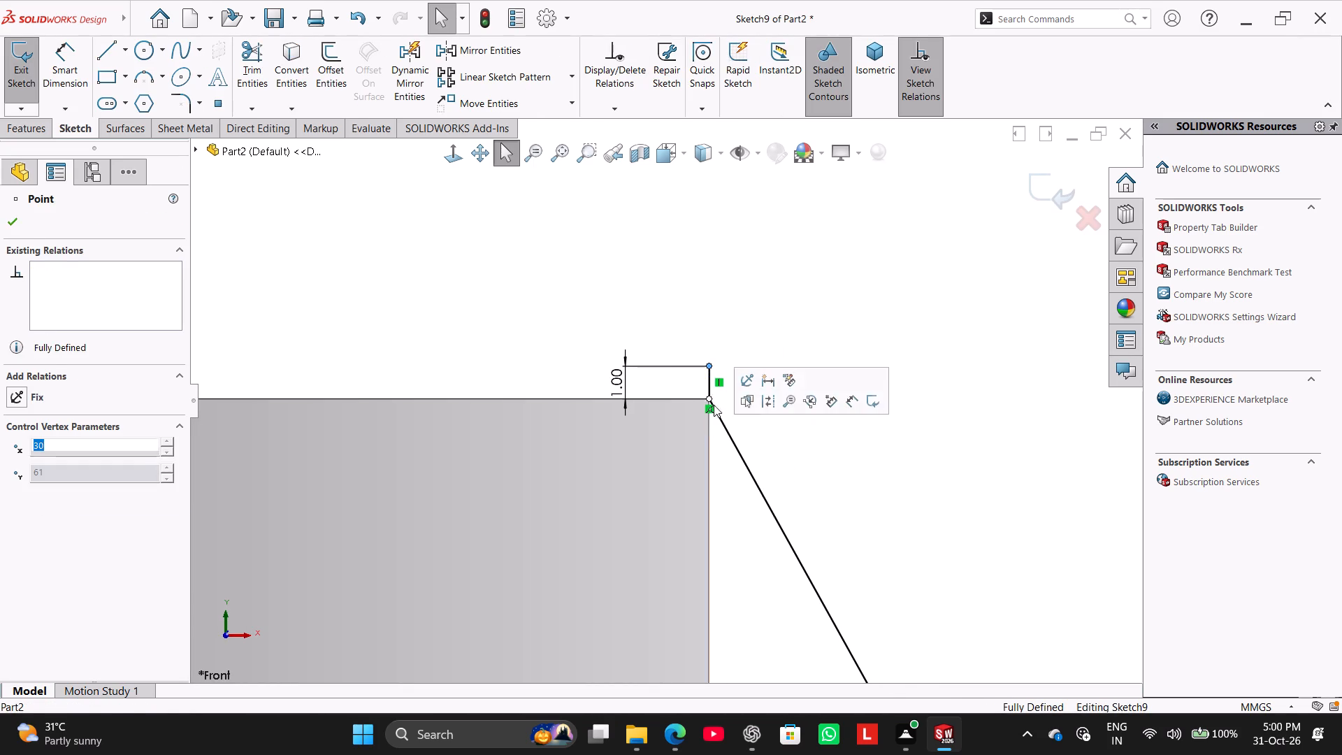
left_click(733, 337)
right_click(721, 385)
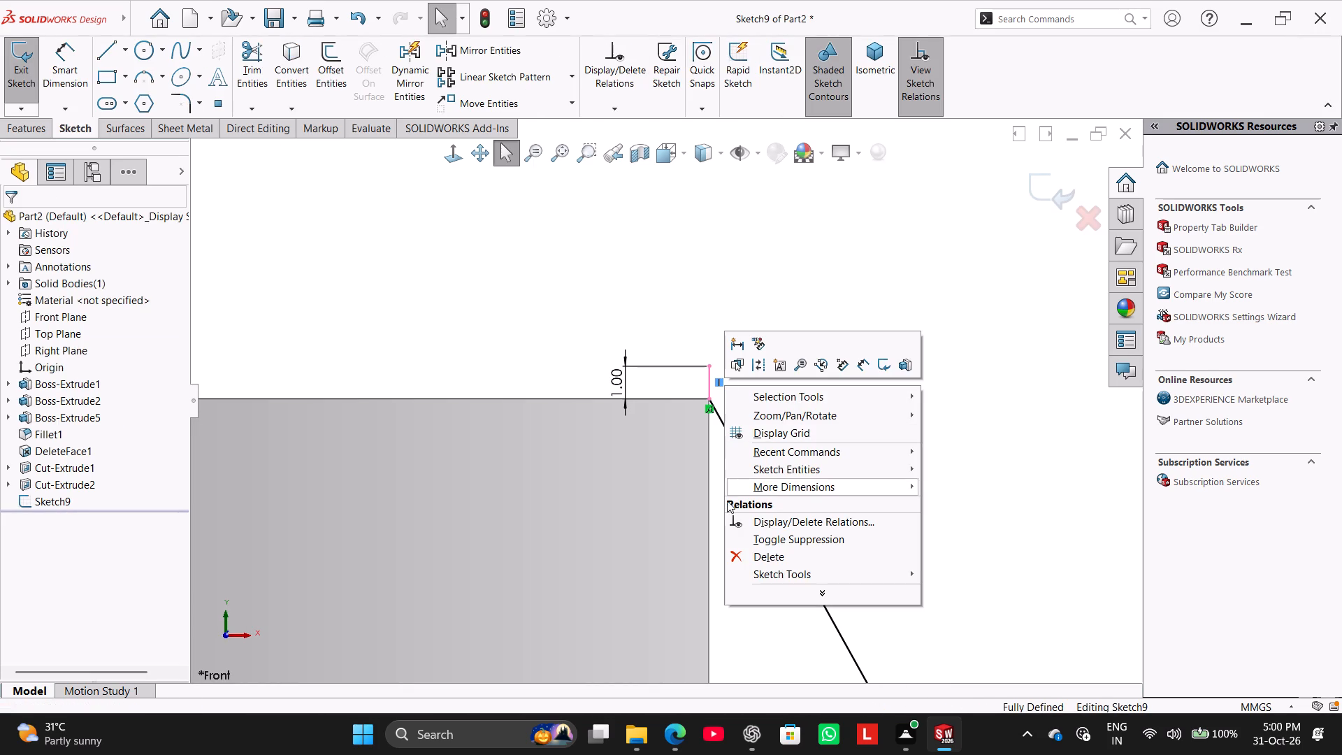
left_click(736, 550)
left_click_drag(709, 368, 704, 447)
left_click(662, 308)
Delete the short line's remaining relation beside the cylinder wall, add a Vertical relation to it, and exit the sketch.
scroll(707, 412, "down", 4)
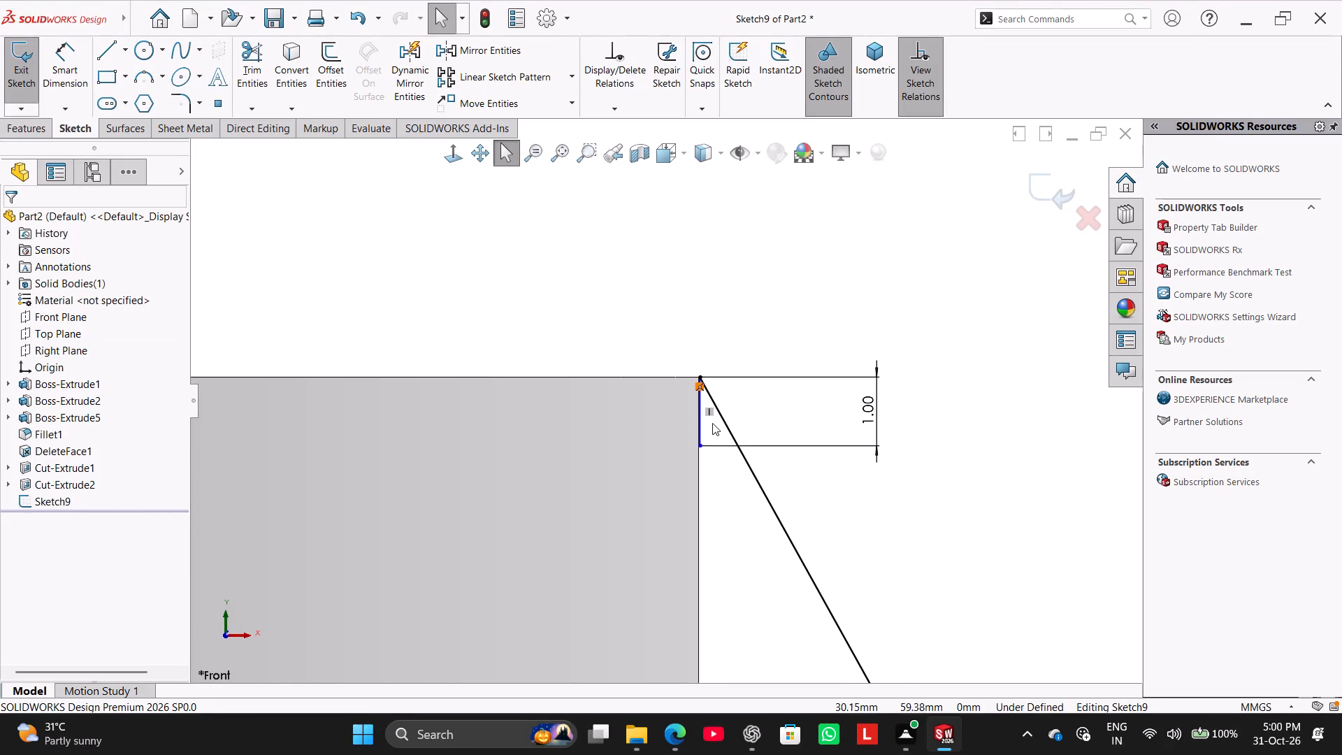
left_click(699, 423)
left_click(696, 308)
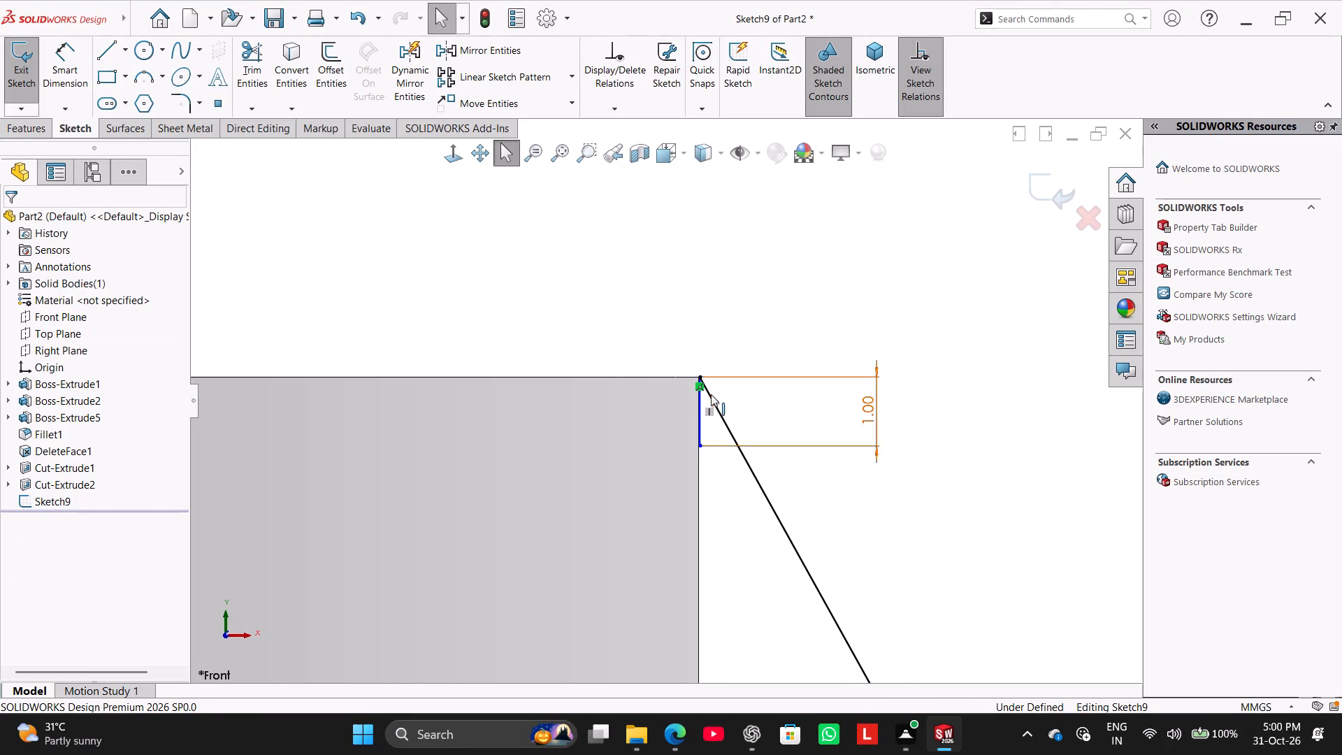
right_click(712, 413)
left_click(738, 605)
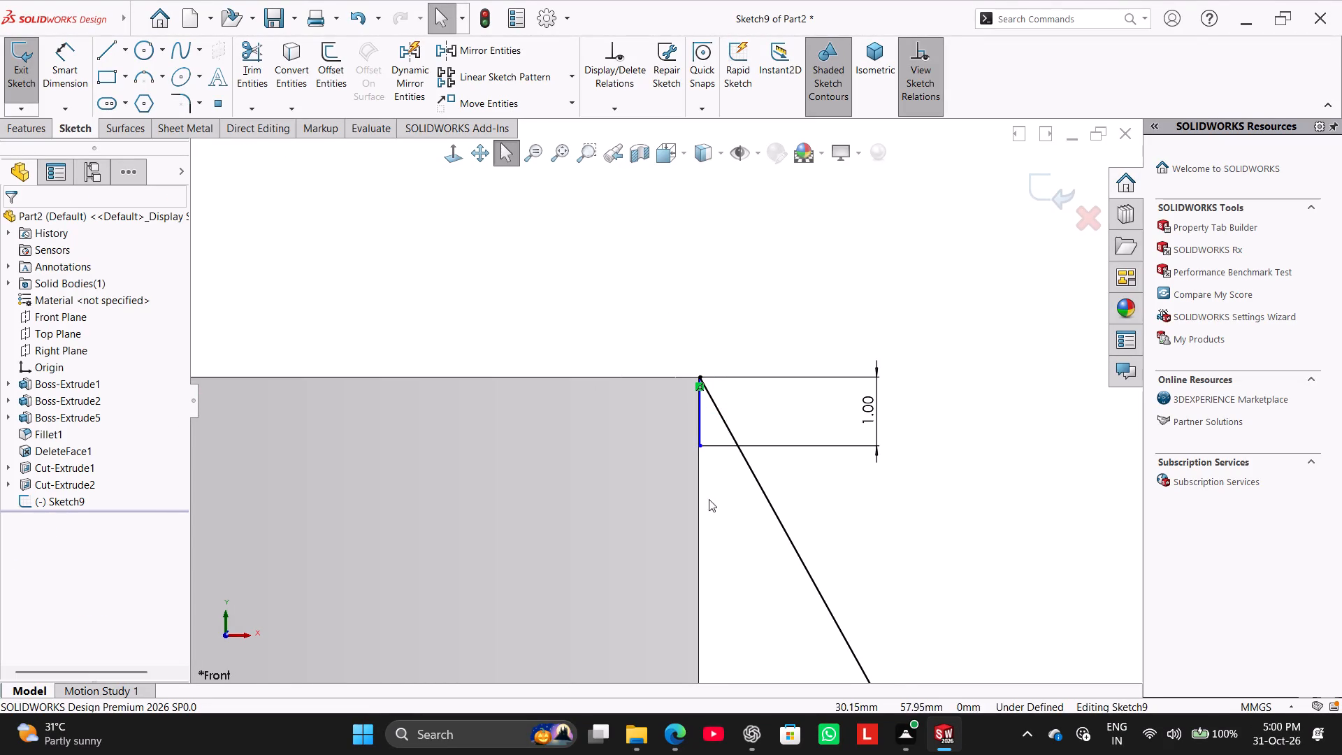
right_click(699, 437)
left_click(736, 399)
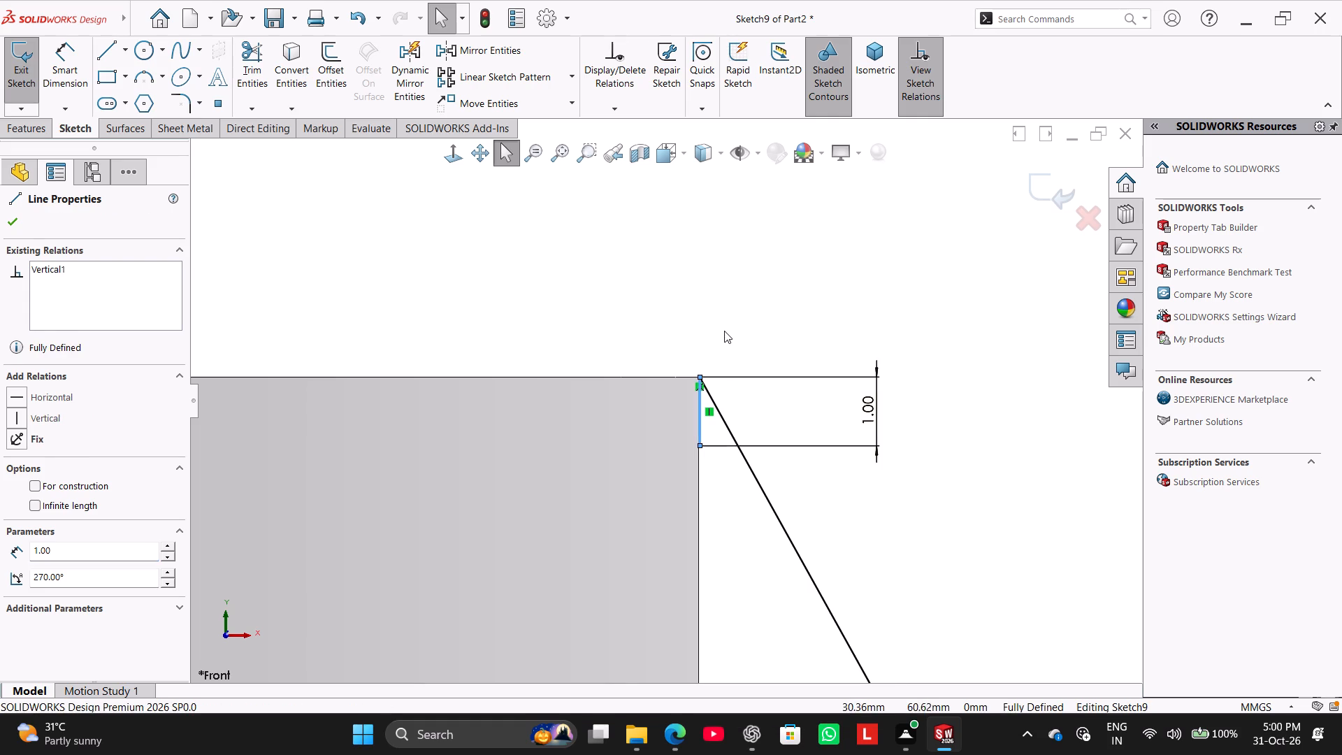
left_click(724, 327)
scroll(740, 512, "up", 14)
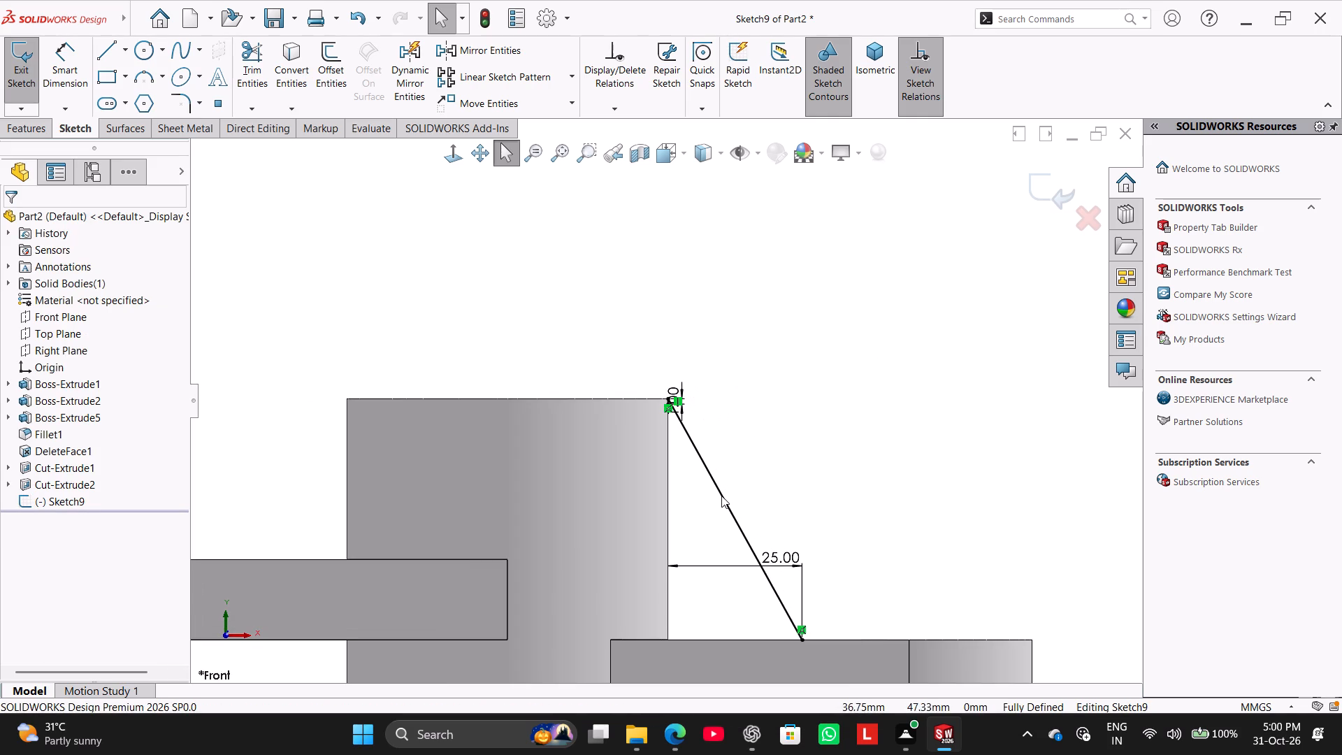
scroll(674, 436, "up", 1)
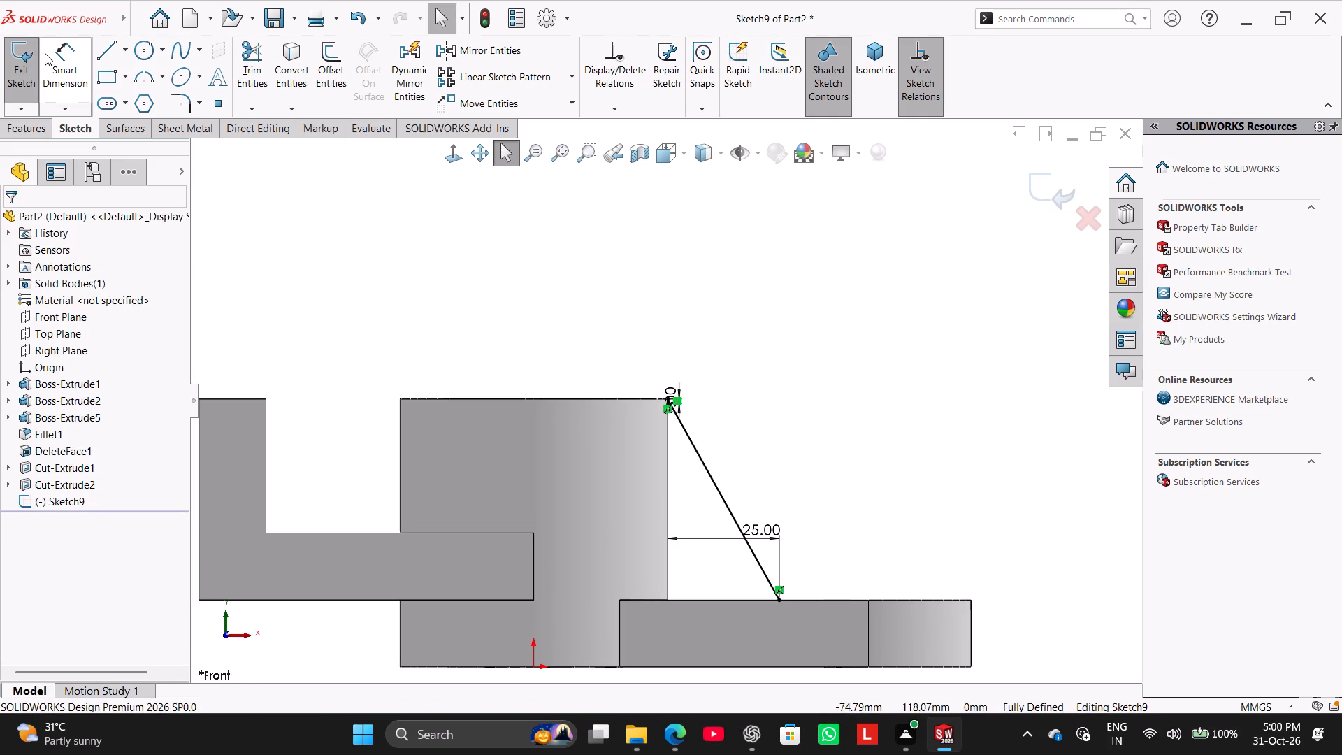
left_click(24, 64)
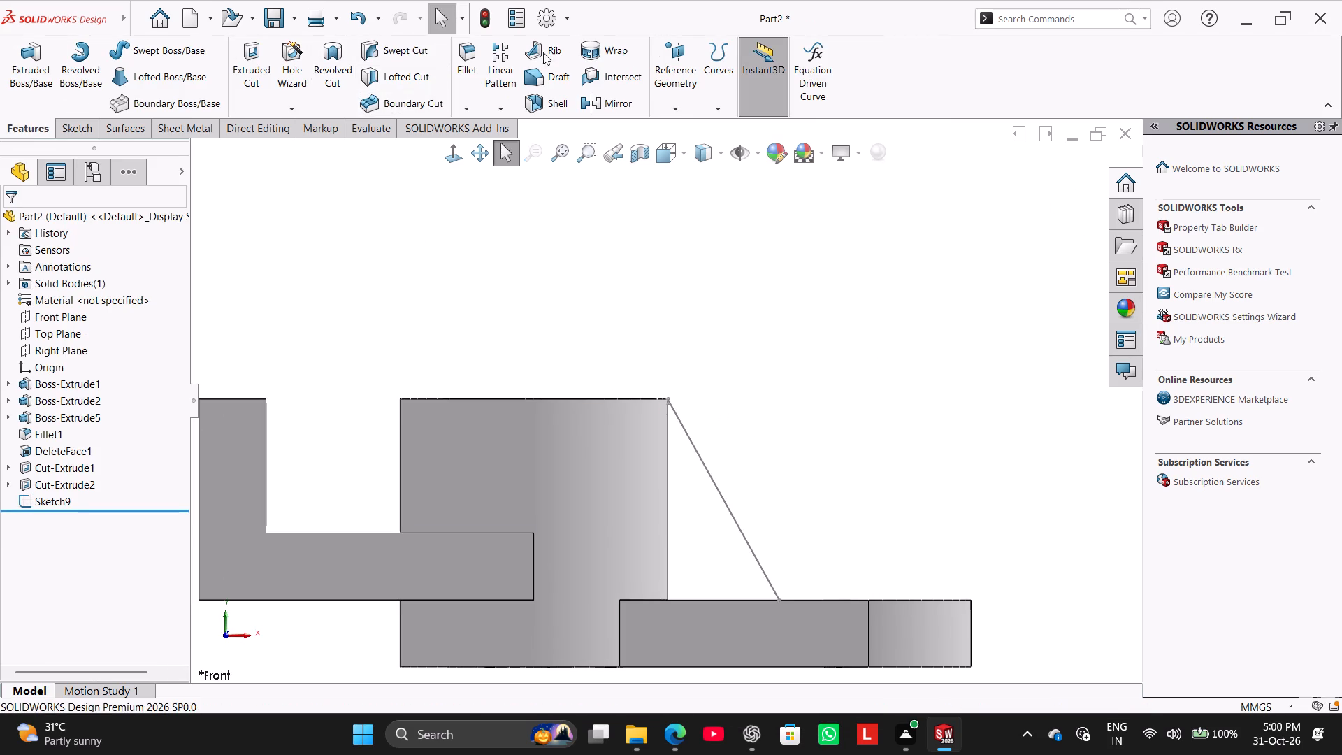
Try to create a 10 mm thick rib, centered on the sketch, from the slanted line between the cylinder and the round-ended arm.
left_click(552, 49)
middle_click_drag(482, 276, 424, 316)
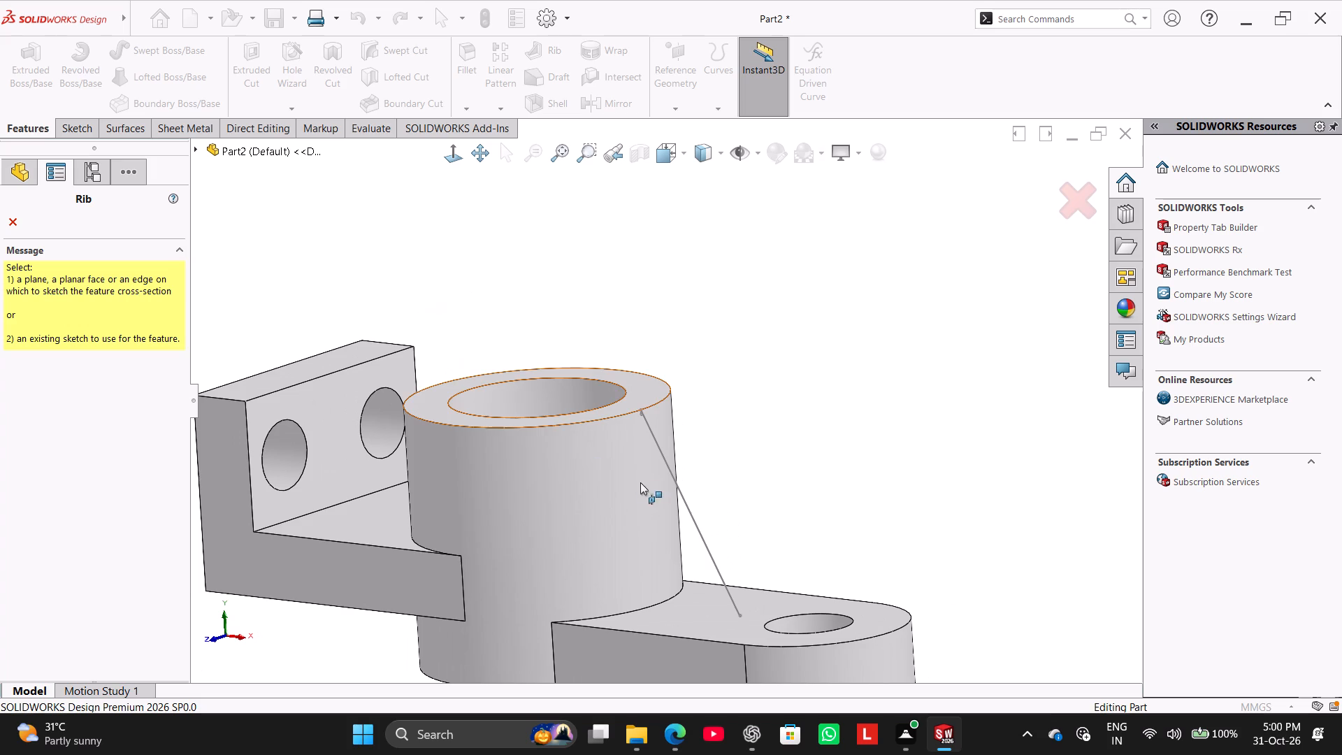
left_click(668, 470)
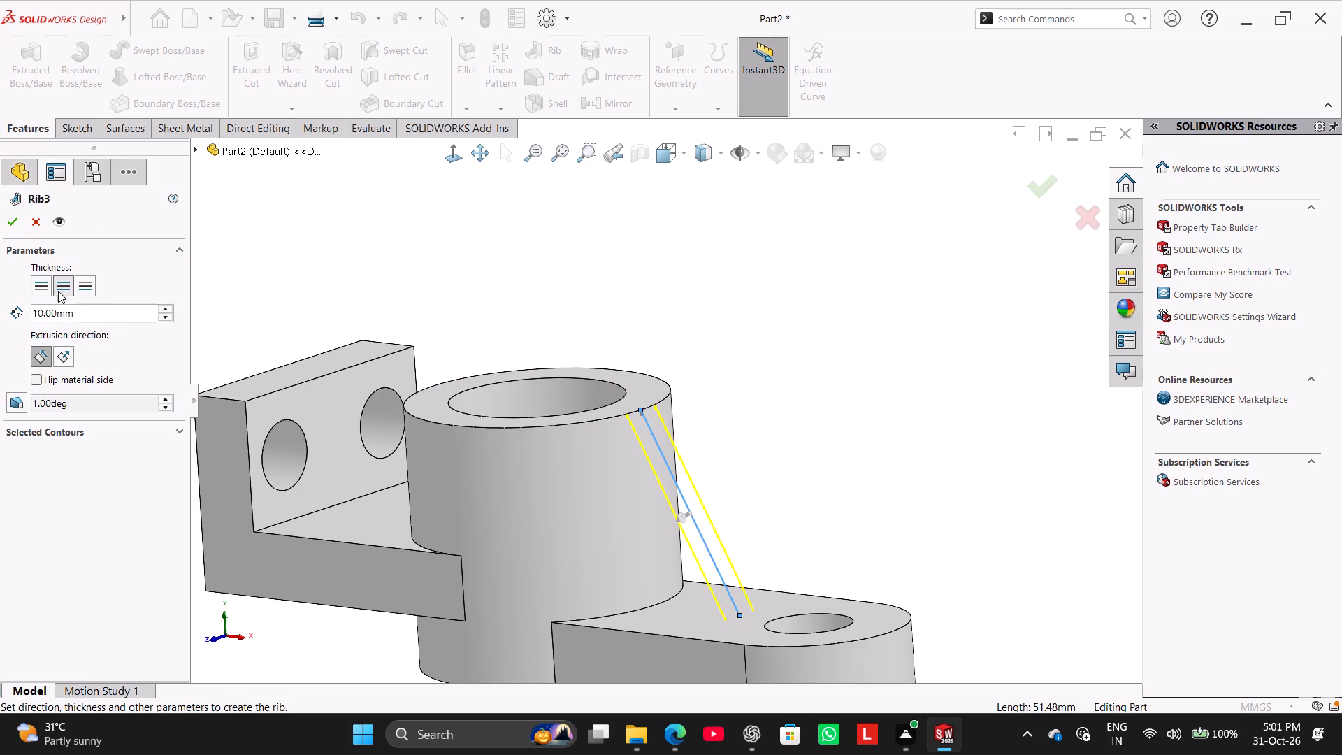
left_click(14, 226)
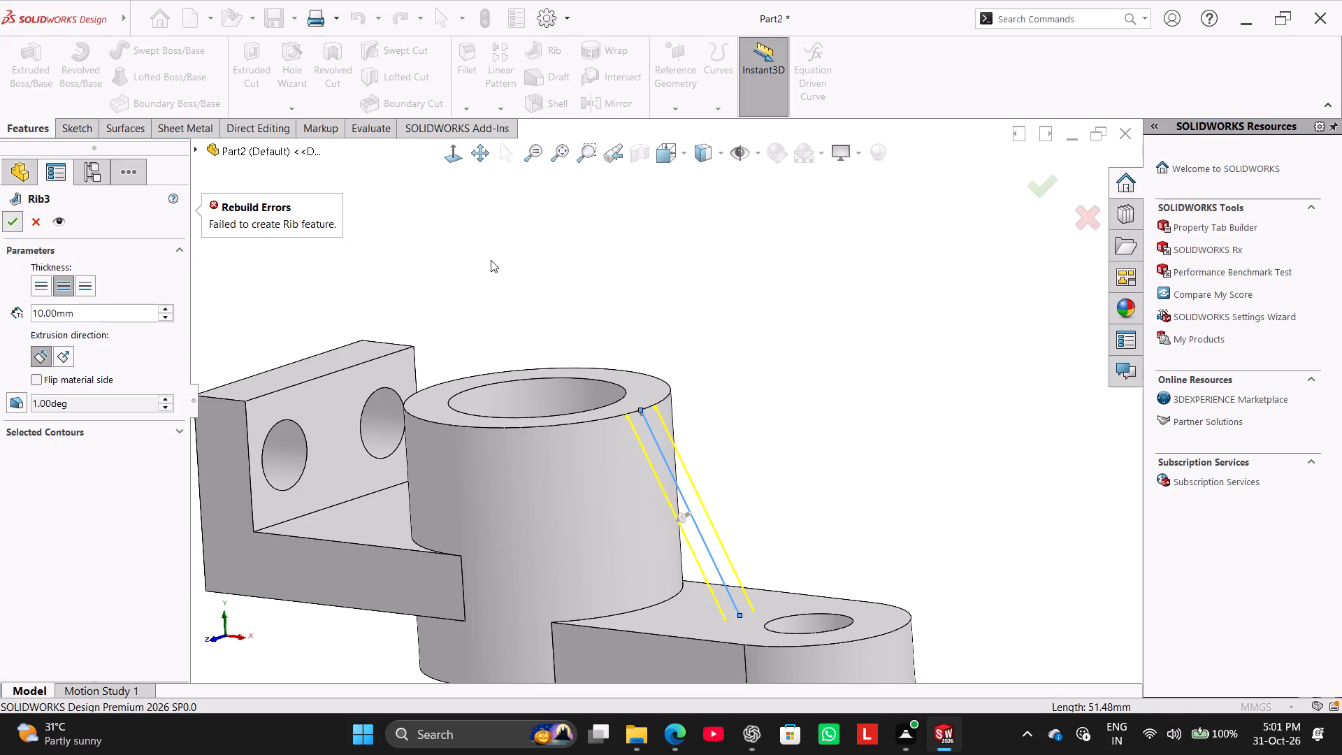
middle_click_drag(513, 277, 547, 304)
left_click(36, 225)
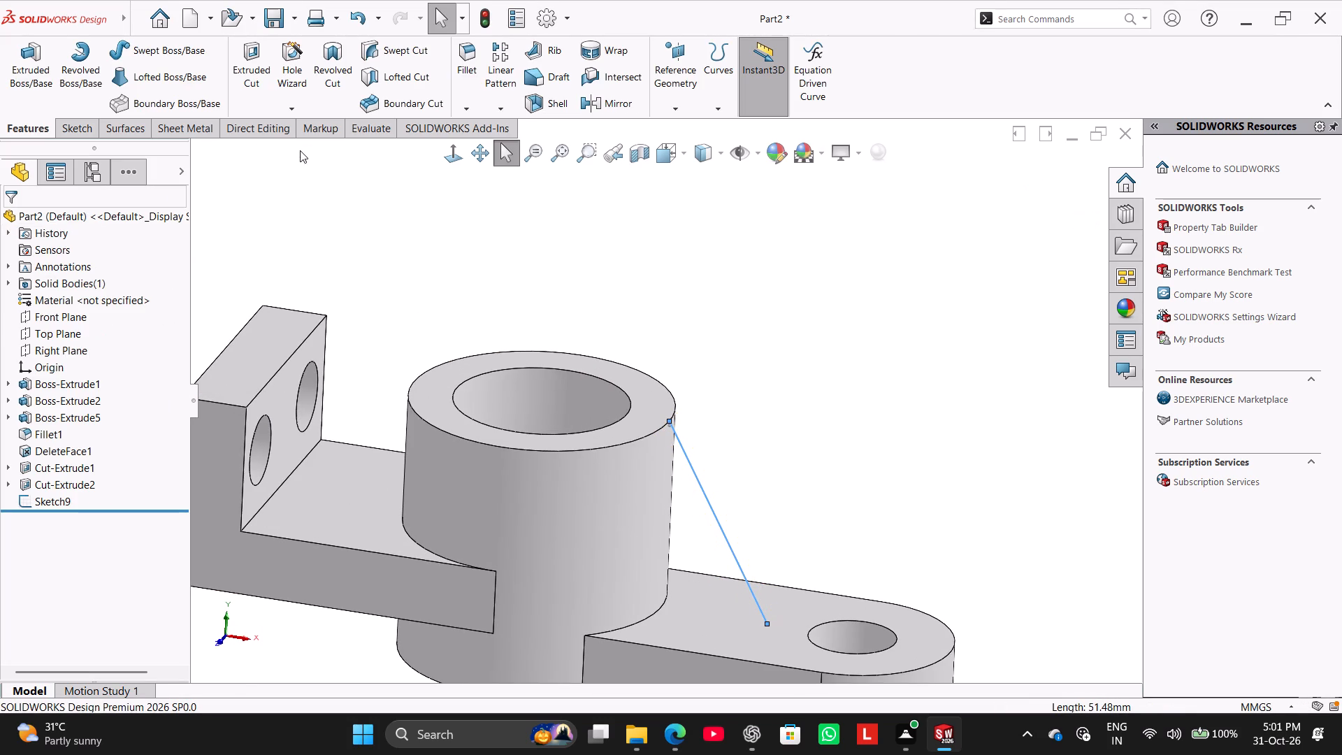
Reopen the rib sketch from a front view and delete the 1 mm vertical line beside the cylinder wall.
left_click(447, 157)
scroll(800, 317, "down", 2)
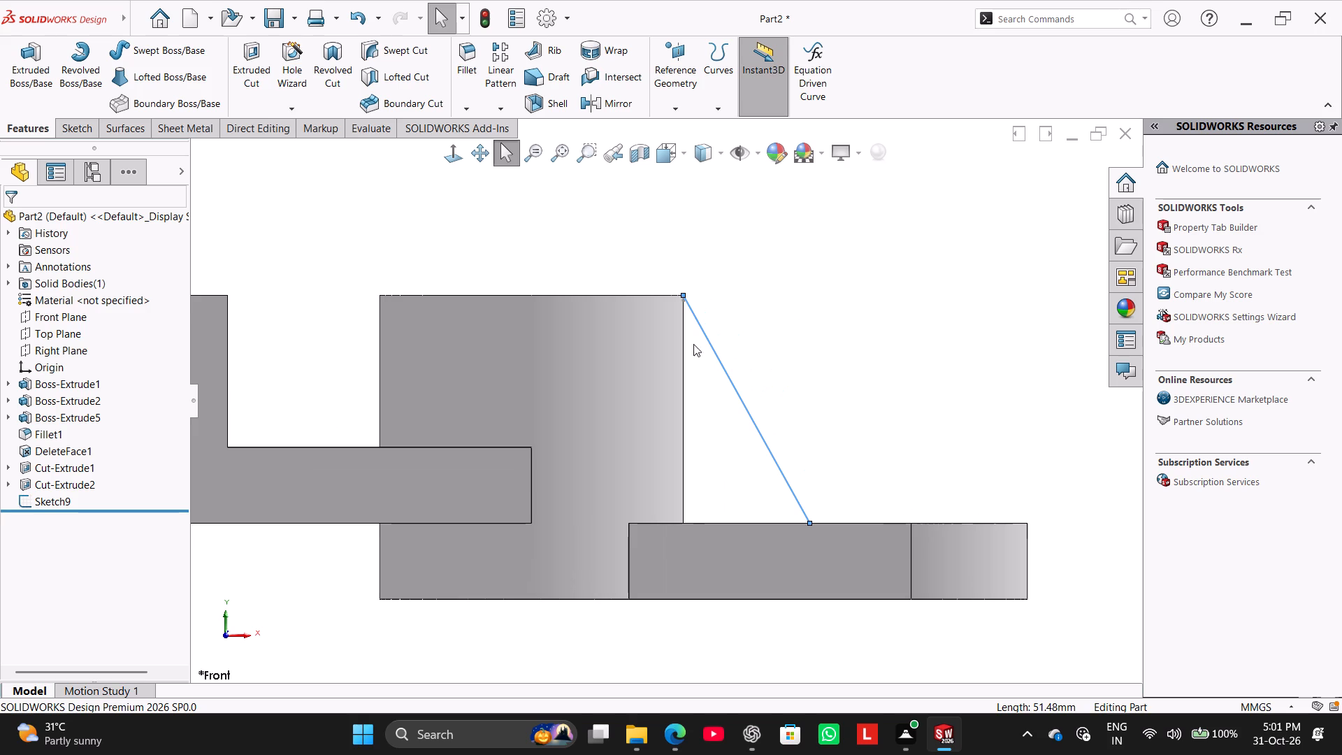
double_click(697, 319)
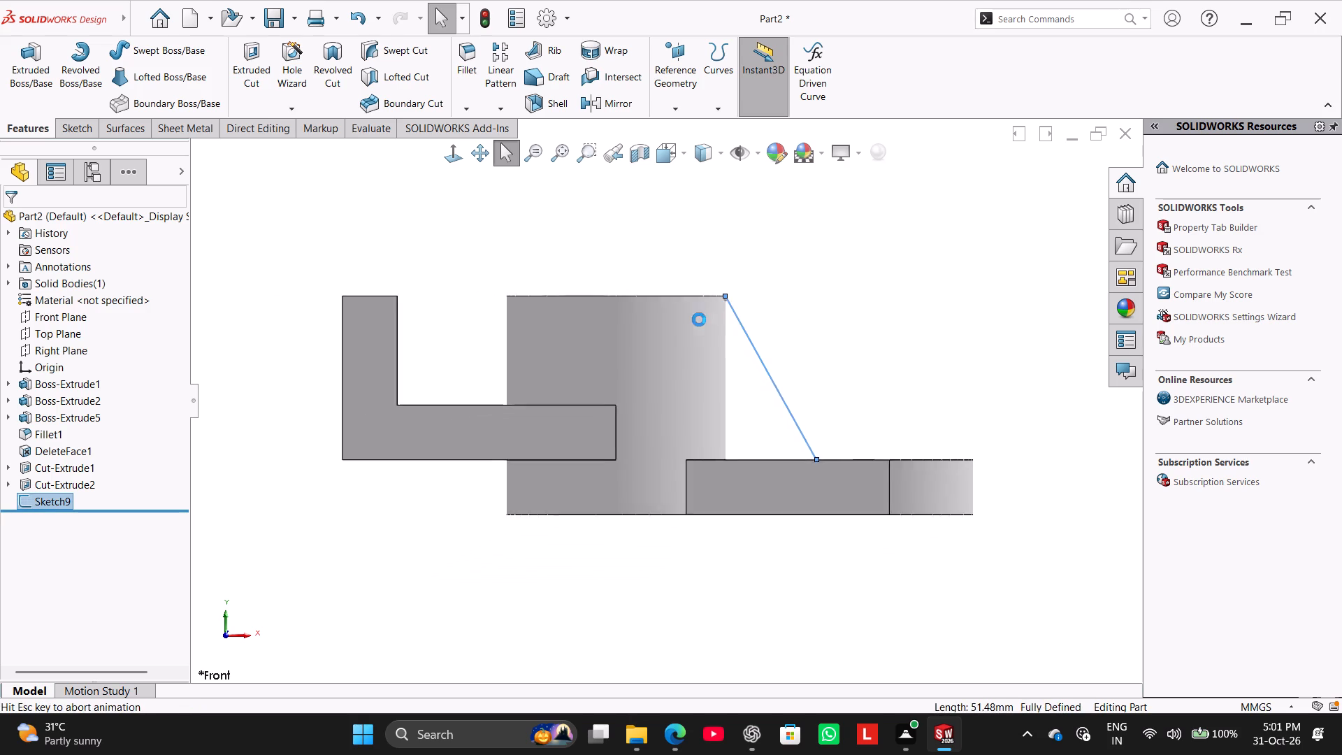
scroll(763, 318, "down", 6)
scroll(649, 305, "down", 5)
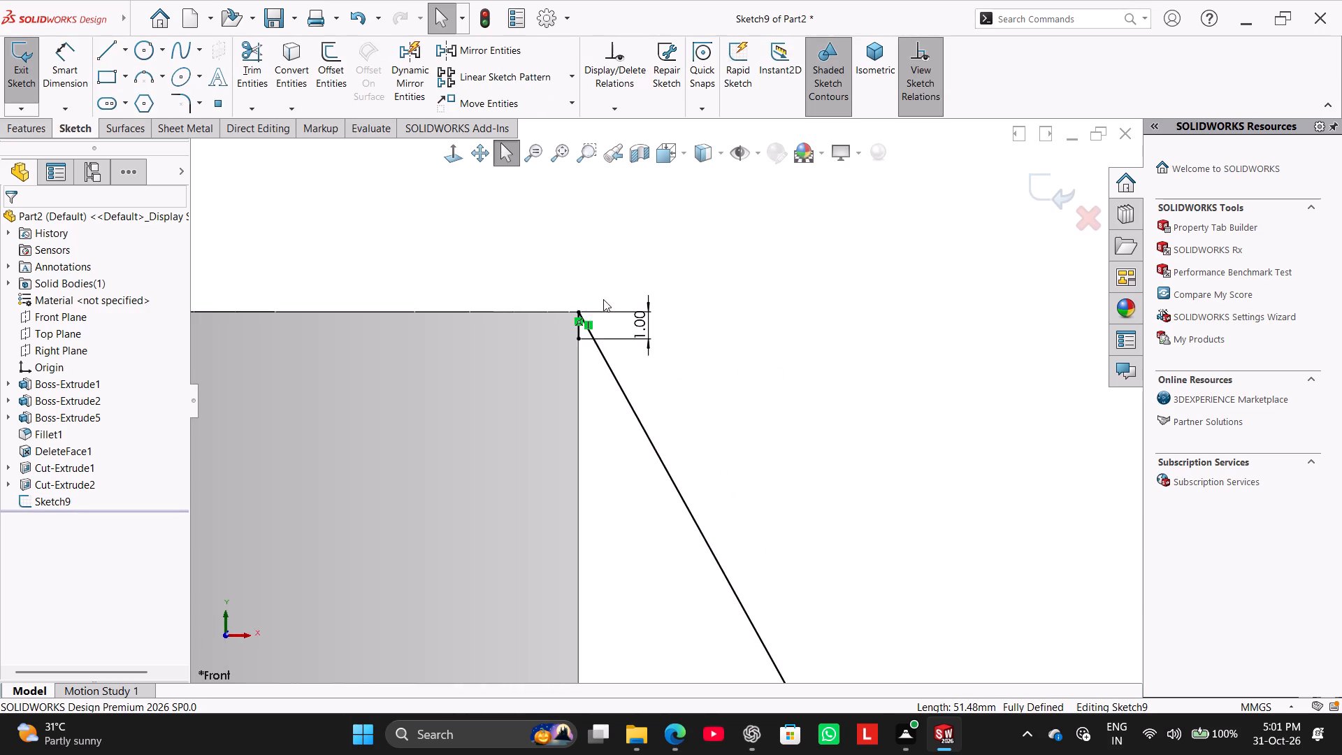
scroll(602, 303, "down", 5)
right_click(565, 402)
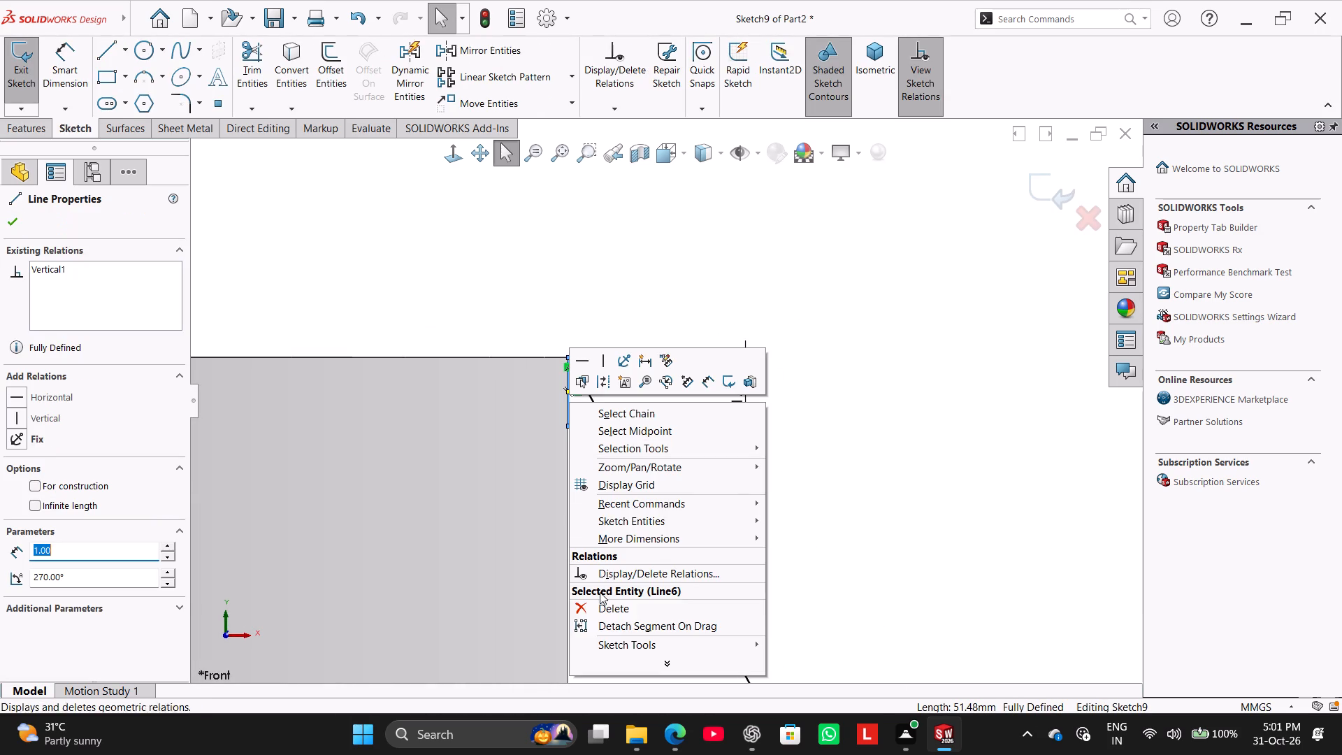
left_click(600, 610)
left_click(582, 372)
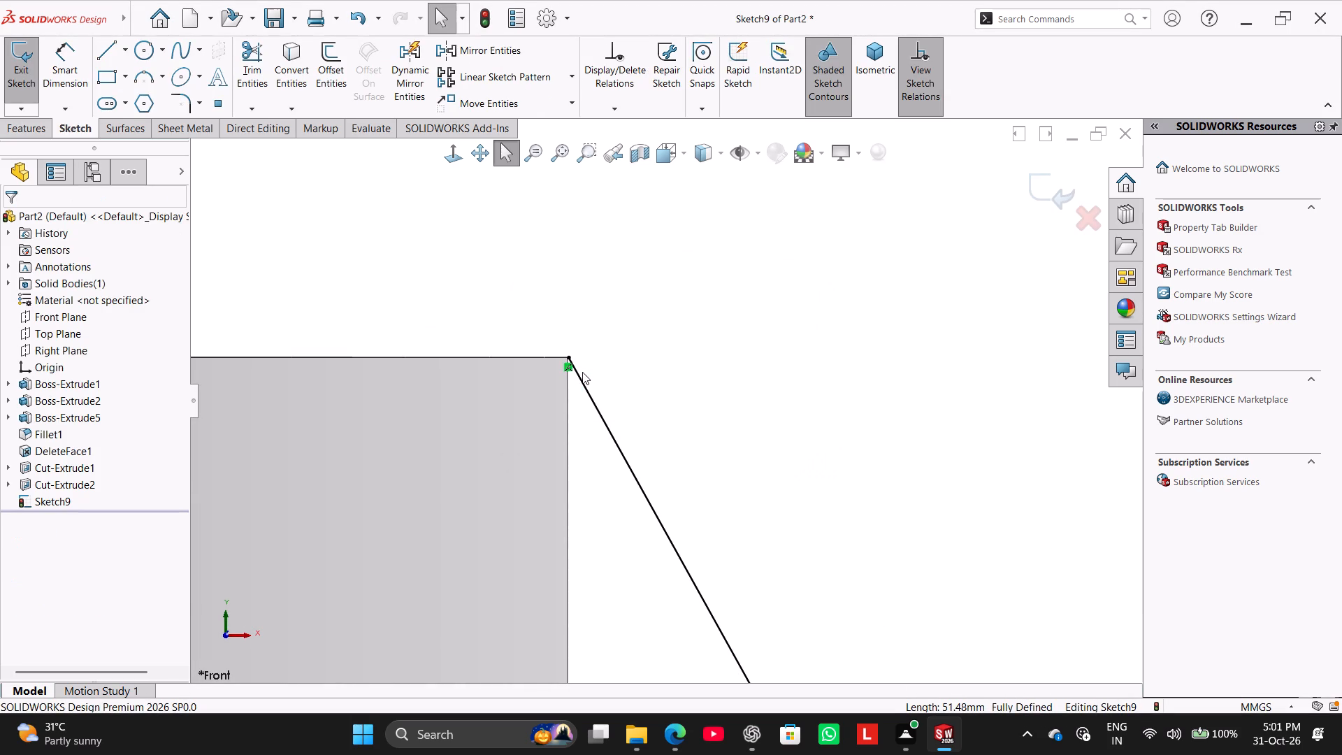
Delete the relation on the slanted line's upper end near the cylinder's top corner.
scroll(581, 372, "down", 11)
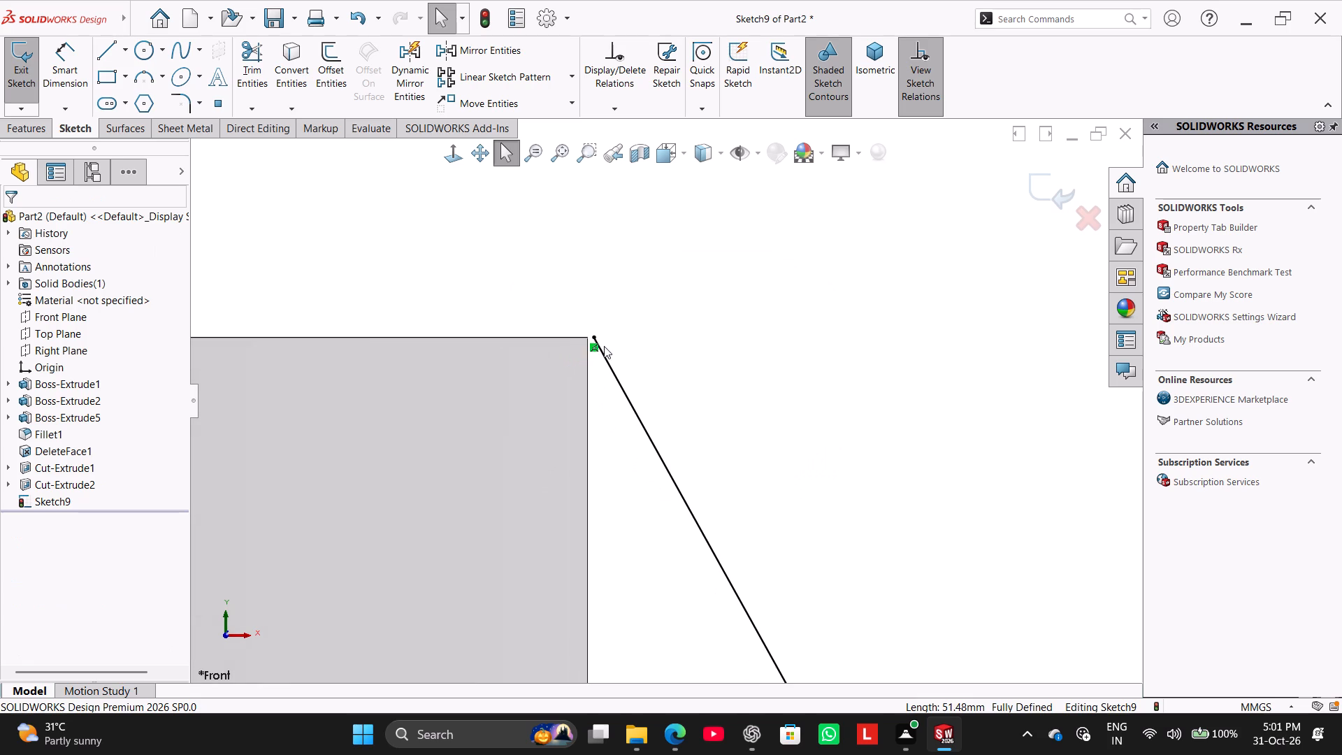
scroll(604, 346, "down", 5)
right_click(604, 351)
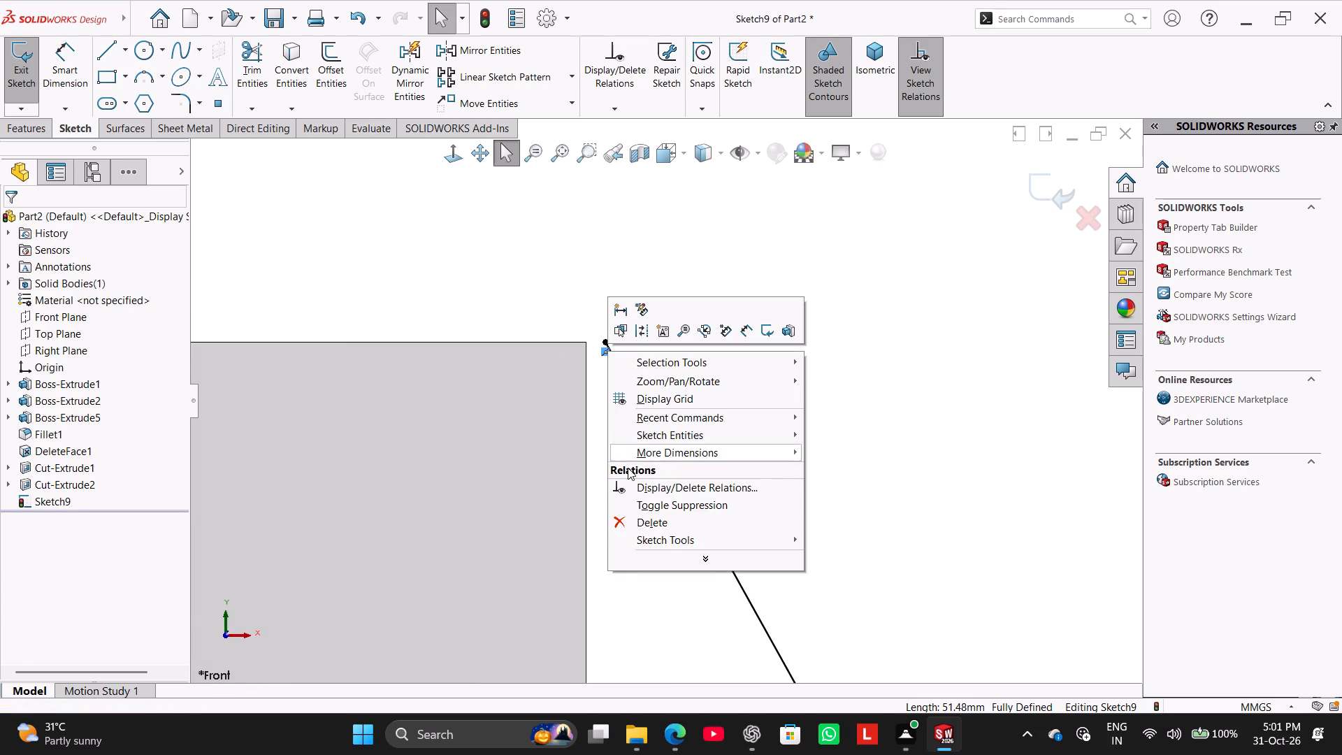
left_click(642, 517)
left_click(603, 343, "ctrl")
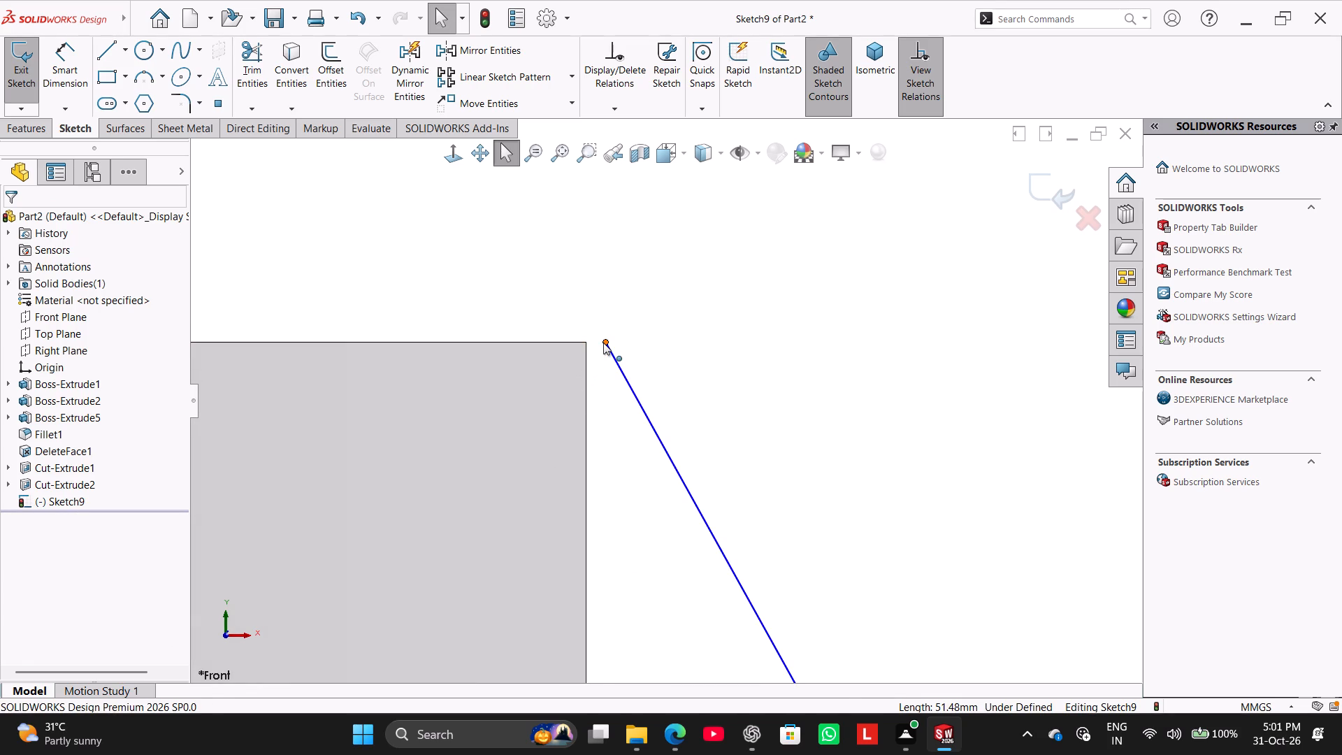
left_click(584, 386, "ctrl")
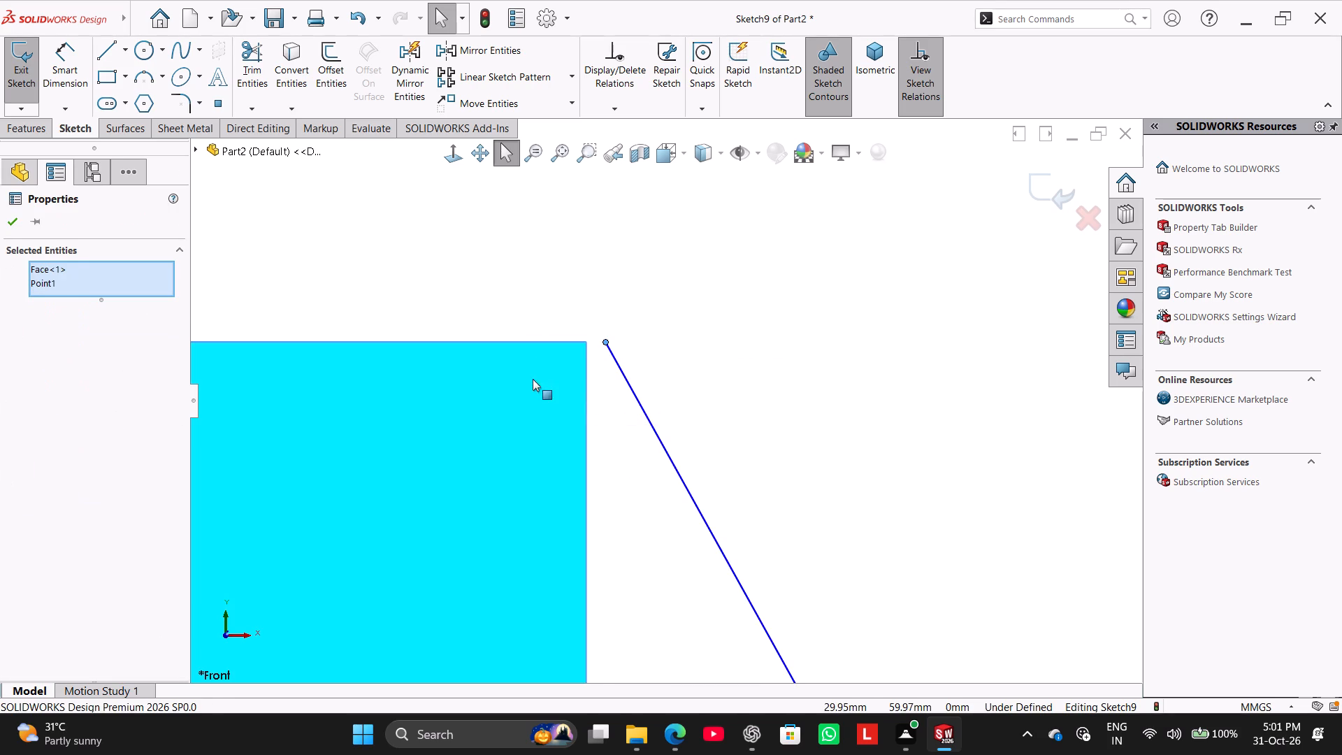
left_click(563, 280)
left_click(586, 312)
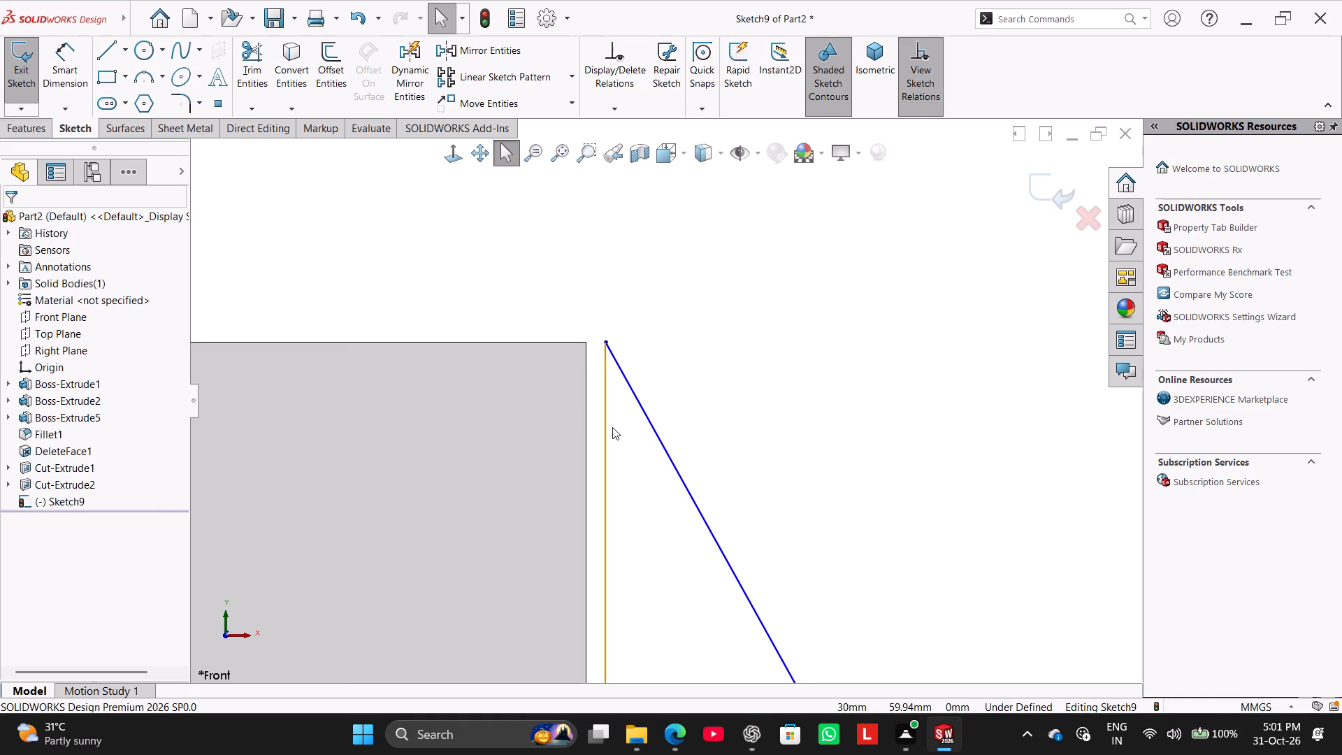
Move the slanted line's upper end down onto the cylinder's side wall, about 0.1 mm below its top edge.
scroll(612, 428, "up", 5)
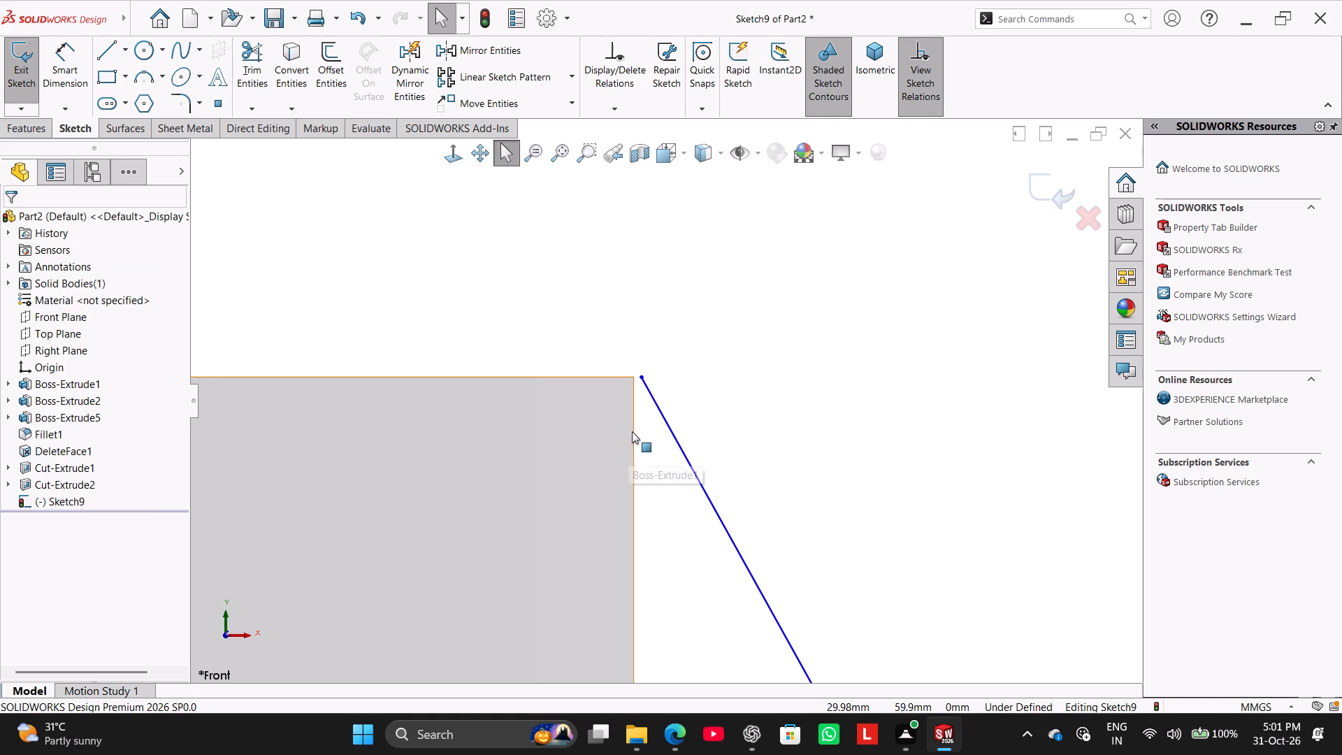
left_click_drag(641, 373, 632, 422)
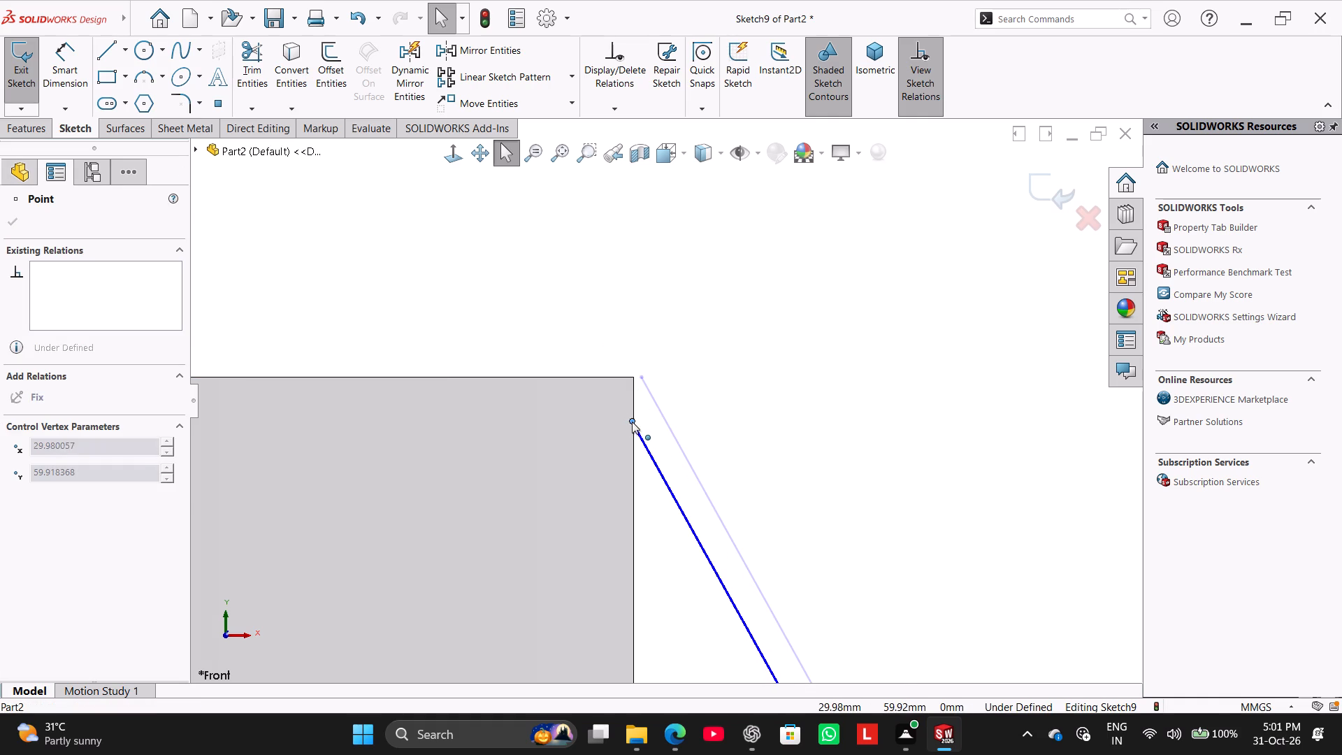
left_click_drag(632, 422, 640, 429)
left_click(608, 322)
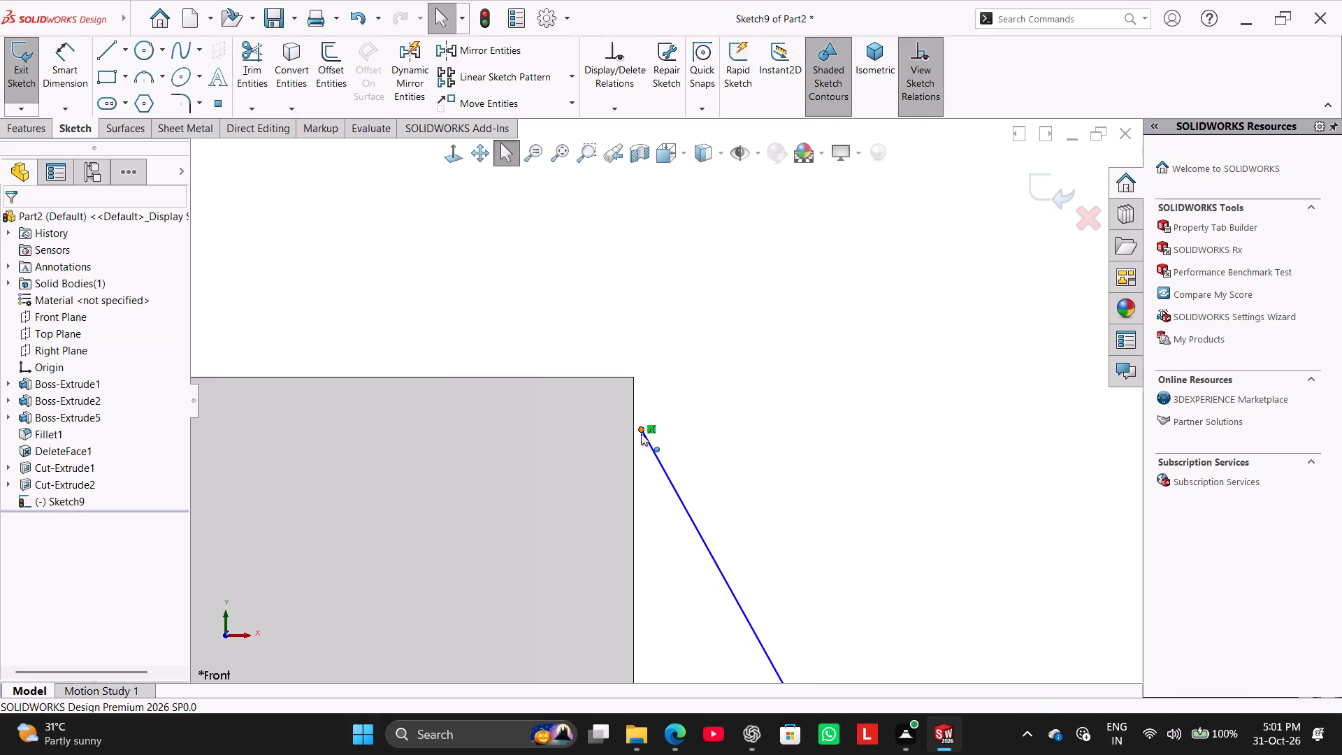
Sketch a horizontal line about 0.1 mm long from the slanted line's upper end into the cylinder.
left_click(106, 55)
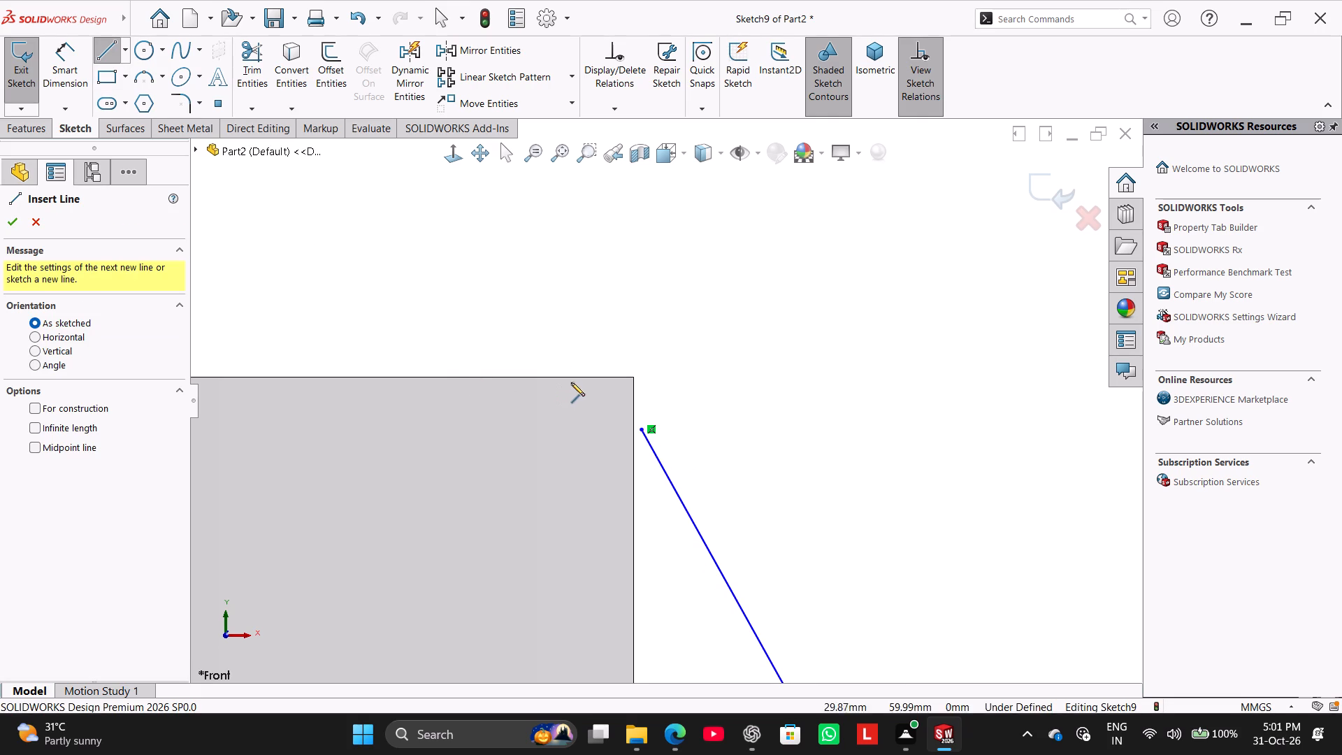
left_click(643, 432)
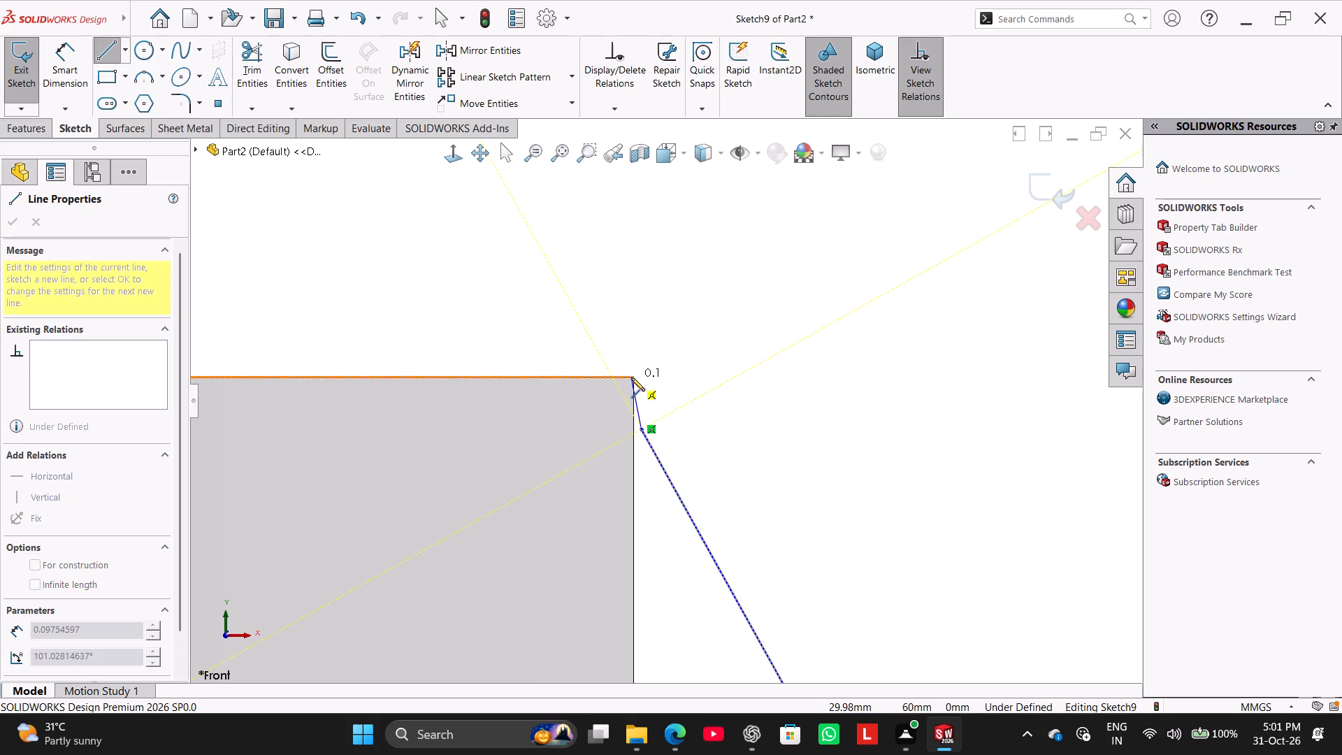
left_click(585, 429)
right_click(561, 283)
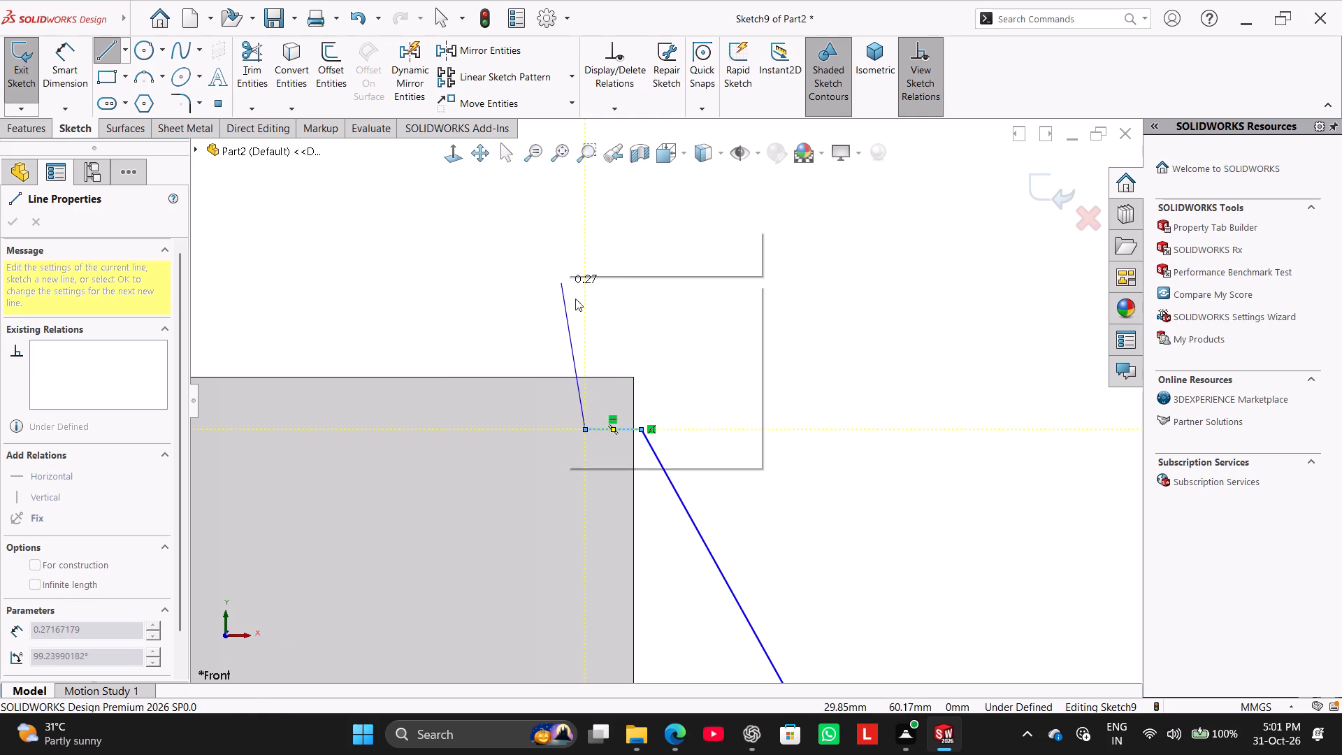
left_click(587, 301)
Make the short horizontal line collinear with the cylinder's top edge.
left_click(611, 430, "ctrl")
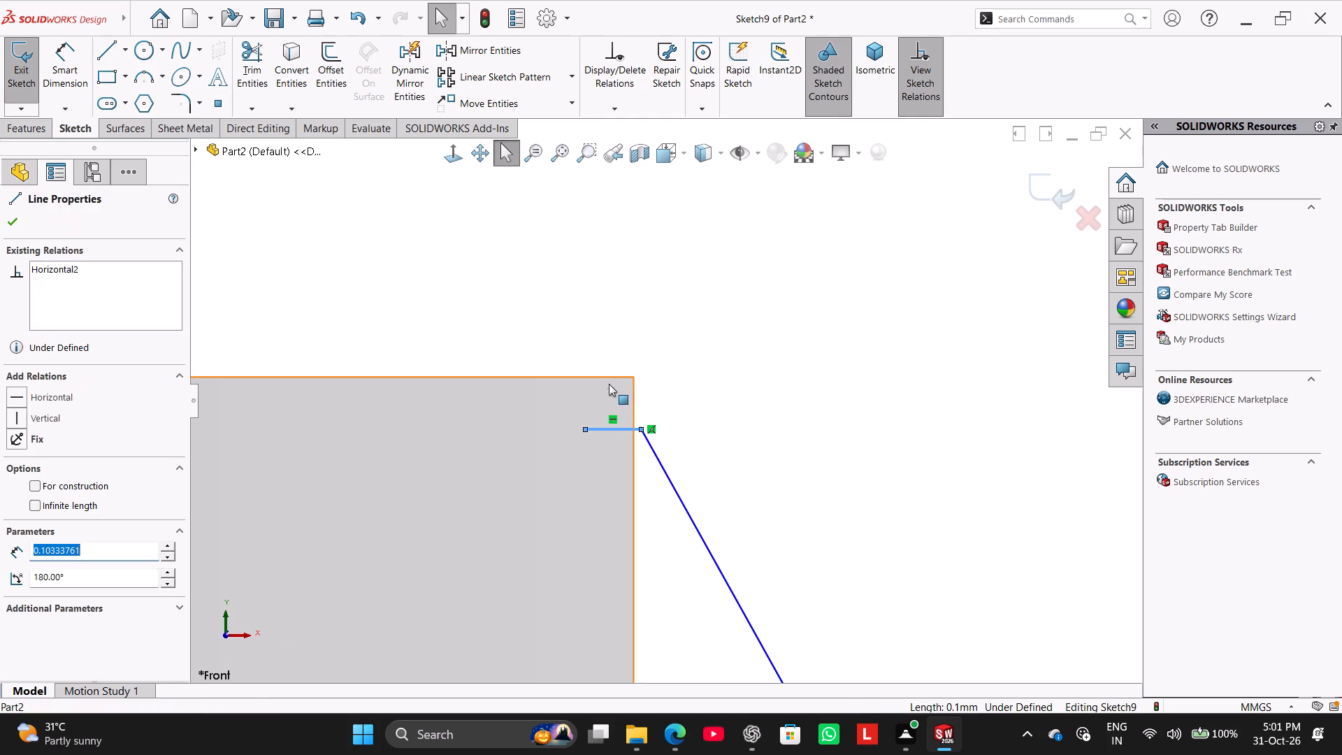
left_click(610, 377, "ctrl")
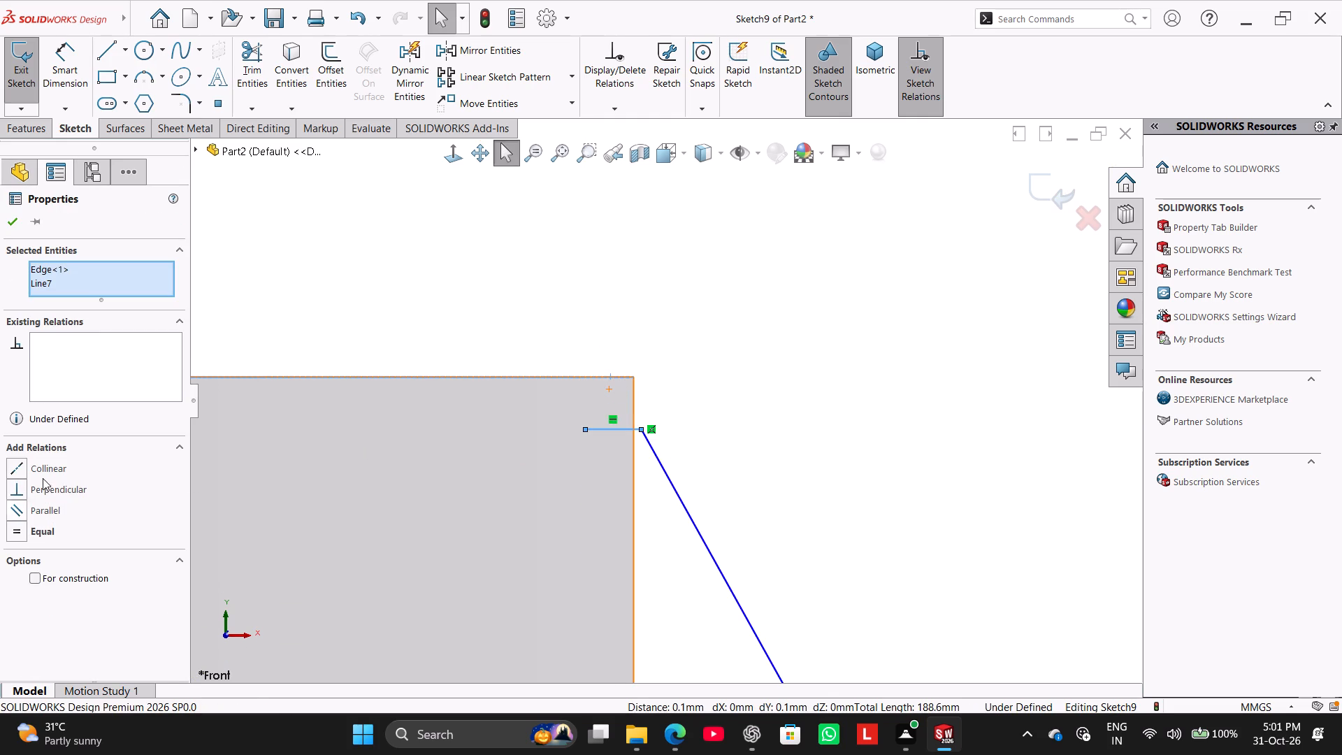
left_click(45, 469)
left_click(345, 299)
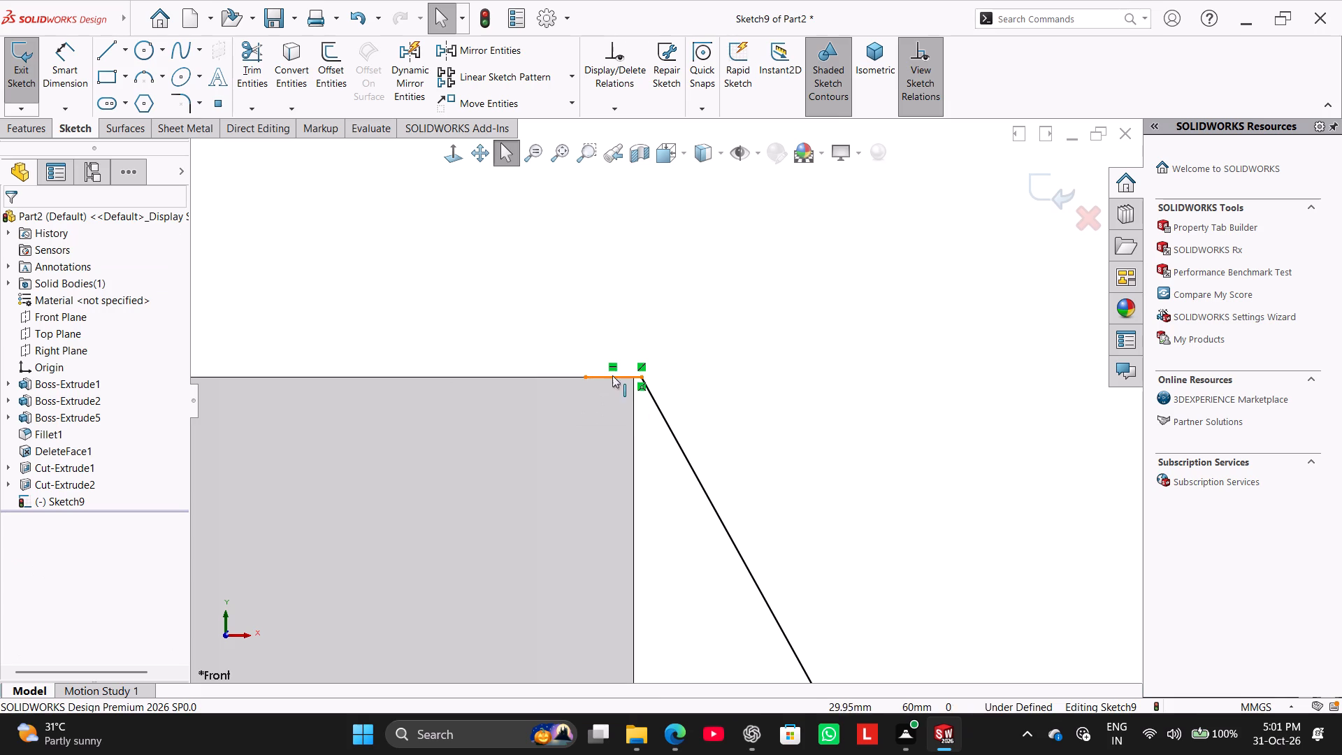
Delete the slanted line's upper-end coincident relation and move that end along the cylinder's top edge to about X 29.98 mm.
right_click(643, 386)
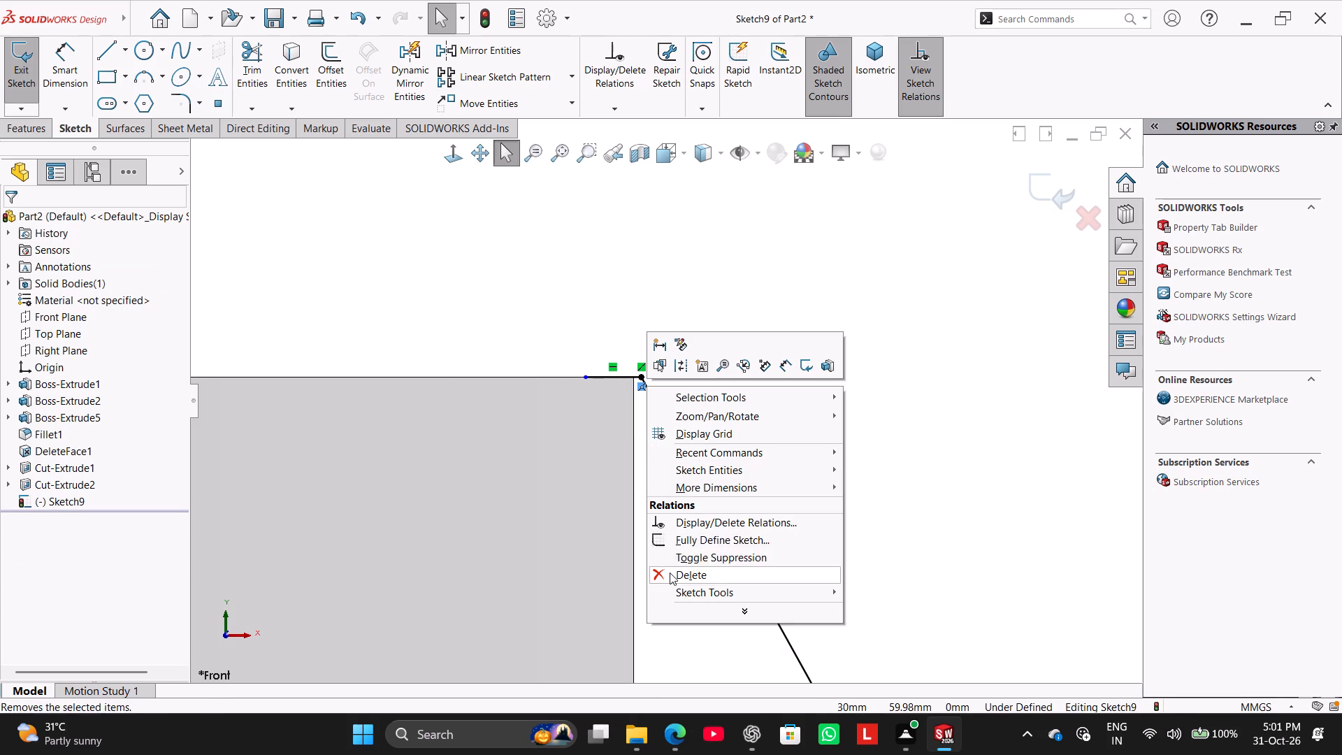
left_click(670, 573)
left_click_drag(644, 379, 610, 379)
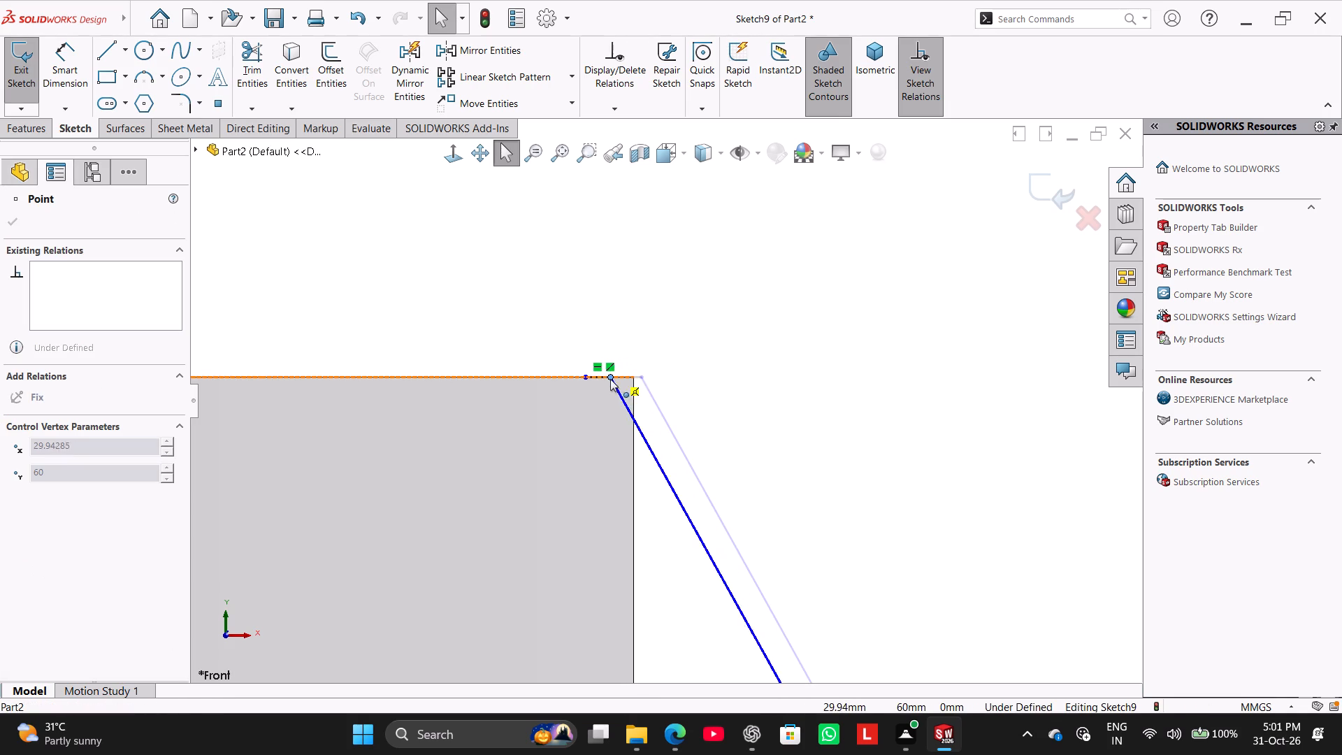
left_click_drag(610, 379, 634, 384)
left_click(533, 300)
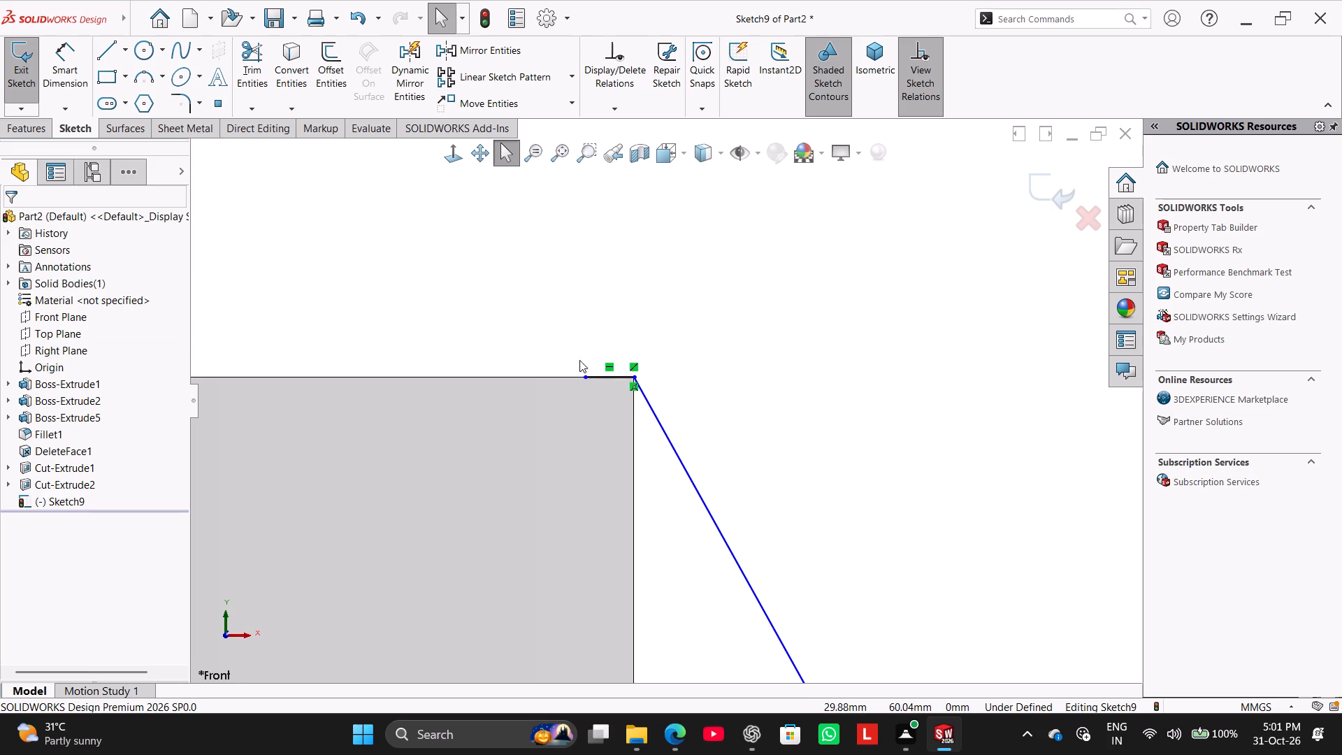
left_click_drag(633, 380, 631, 387)
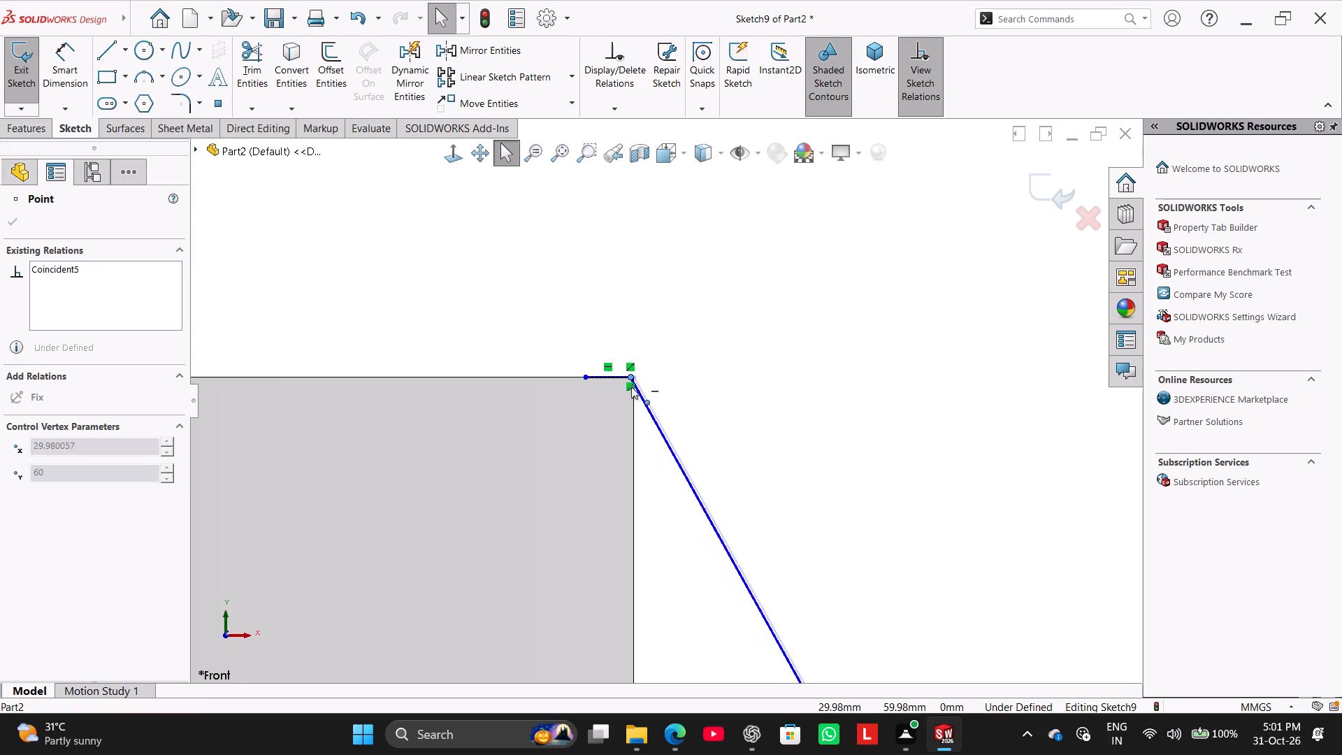
left_click_drag(631, 387, 630, 392)
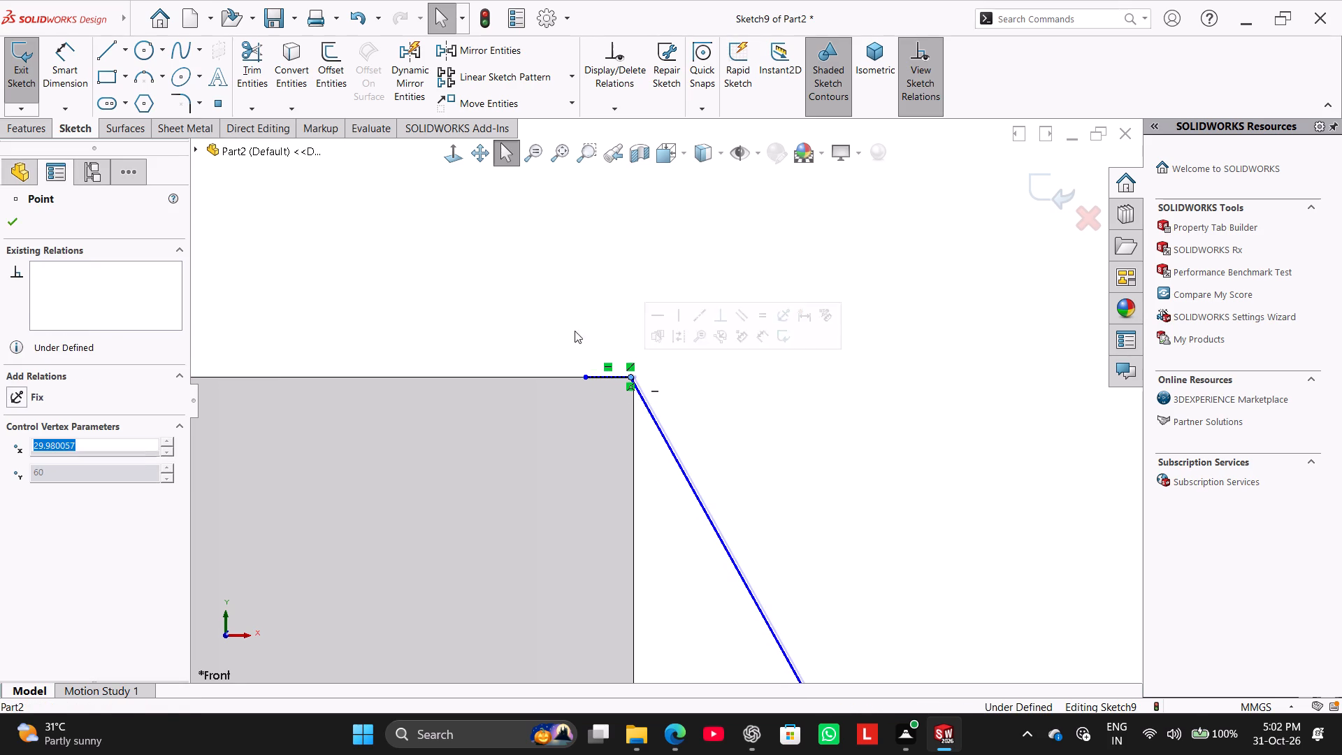
left_click(561, 309)
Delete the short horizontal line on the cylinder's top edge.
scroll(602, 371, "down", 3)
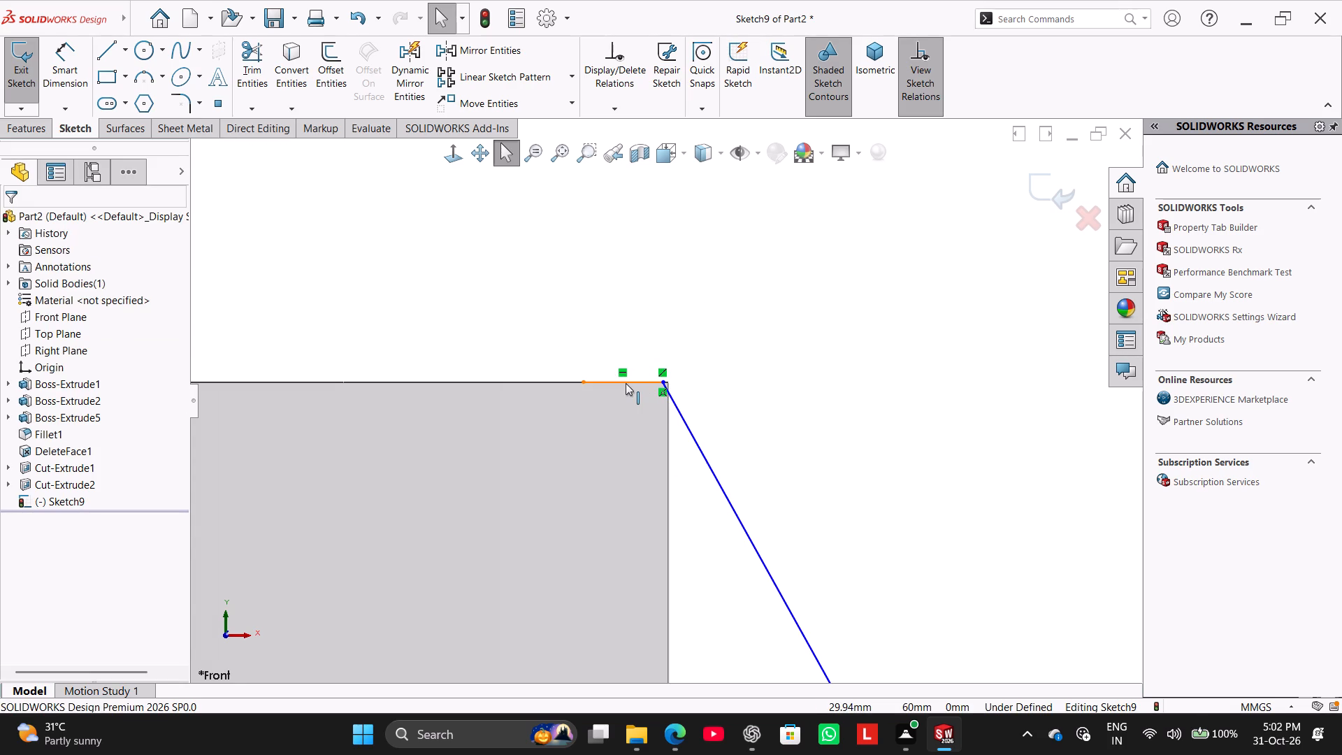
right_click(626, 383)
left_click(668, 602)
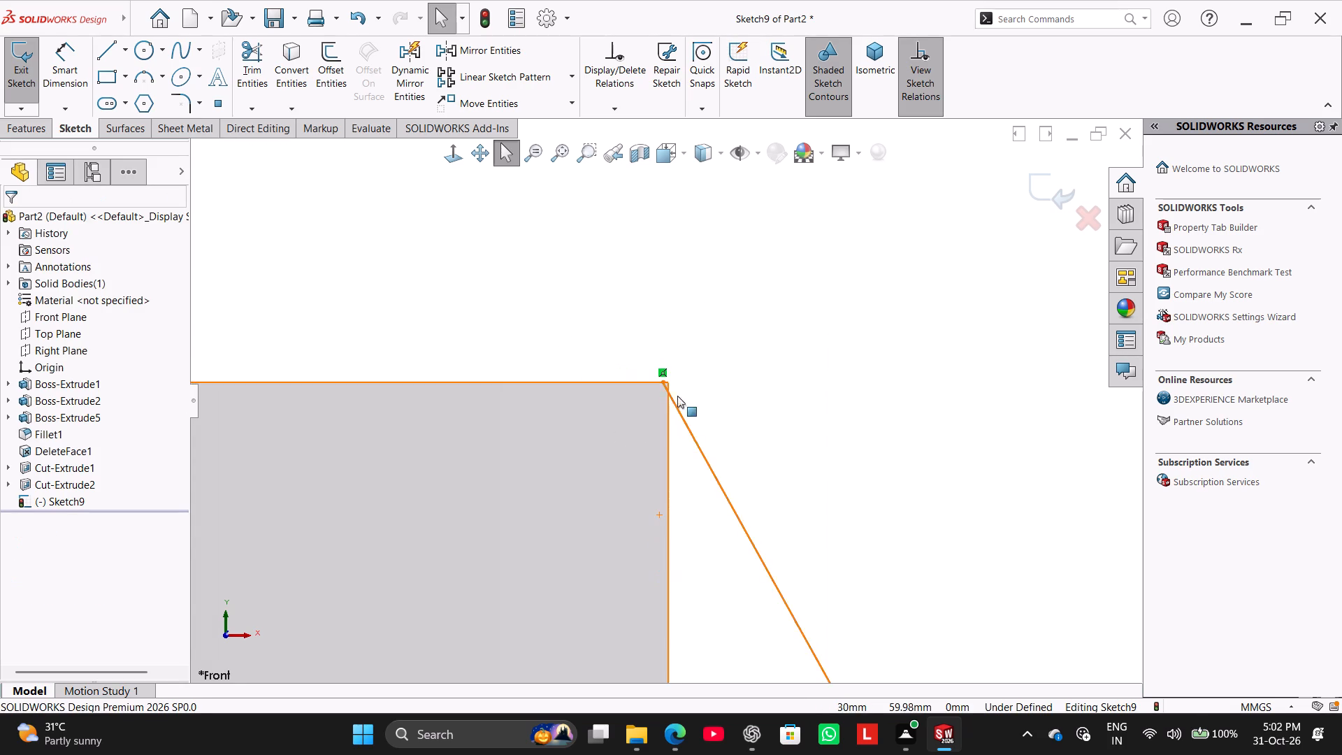
Dimension the horizontal distance between the cylinder's side edge and the slanted line's upper end as 0.1 mm.
scroll(661, 378, "down", 3)
left_click(75, 66)
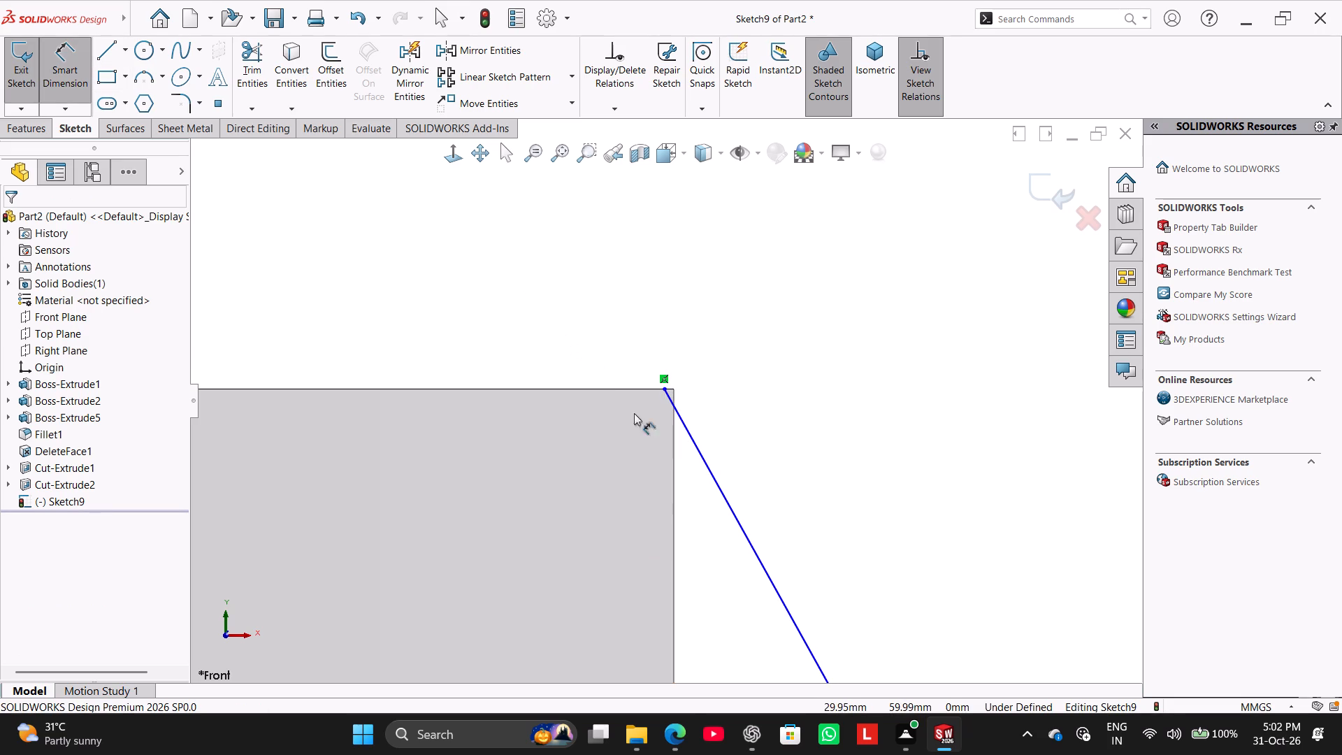
scroll(676, 448, "up", 2)
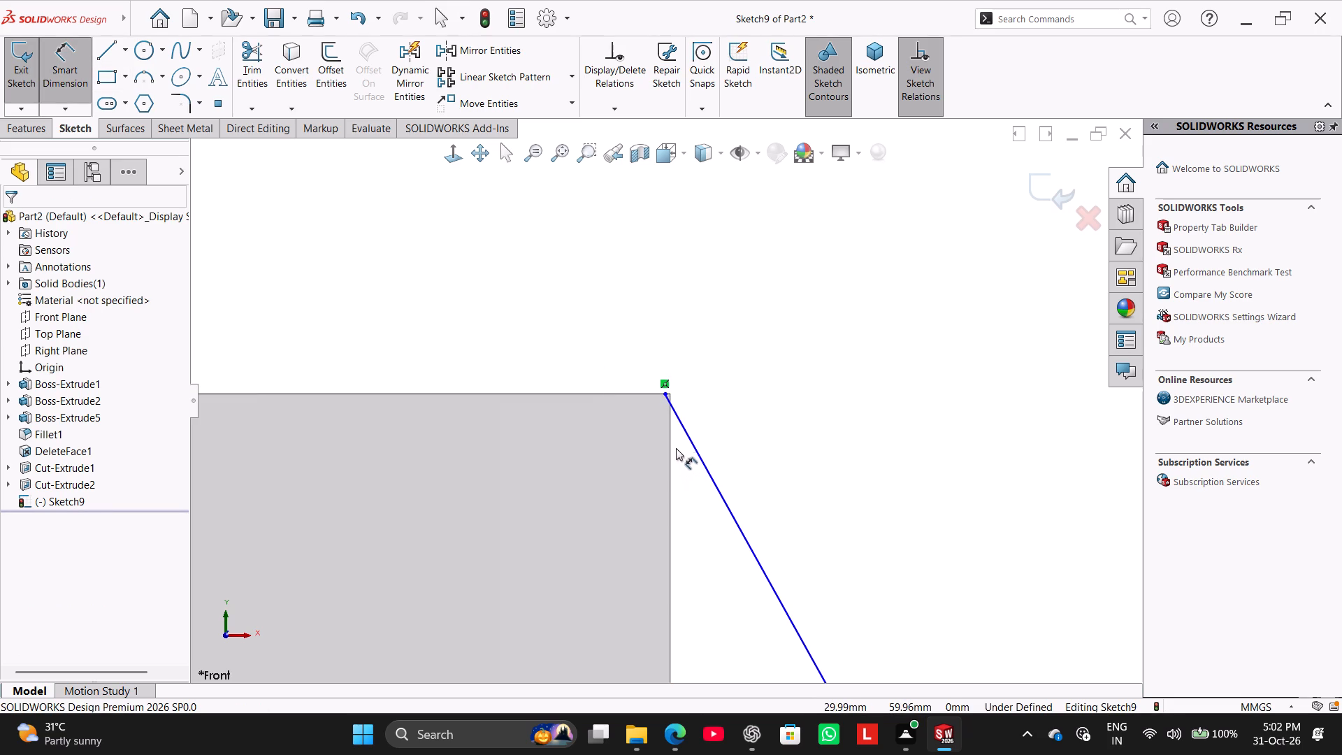
scroll(676, 448, "up", 20)
scroll(676, 448, "up", 4)
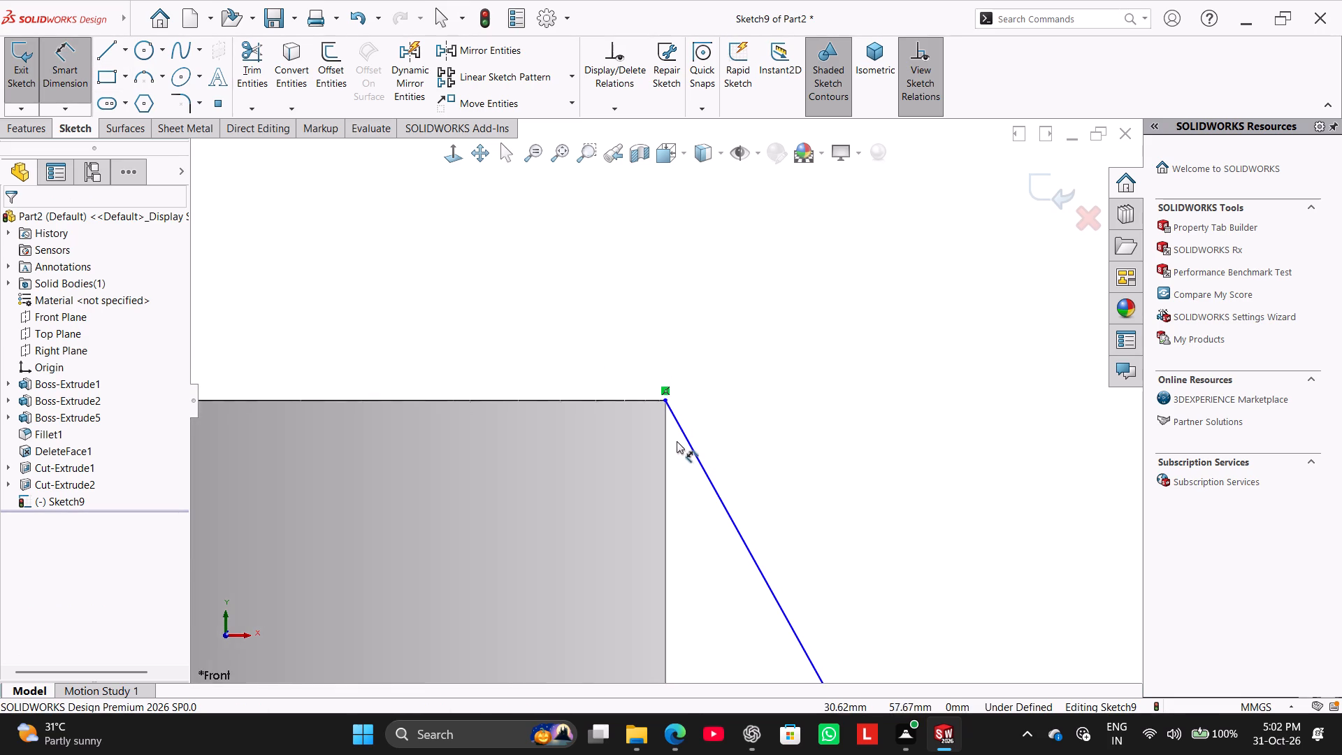
scroll(677, 441, "up", 7)
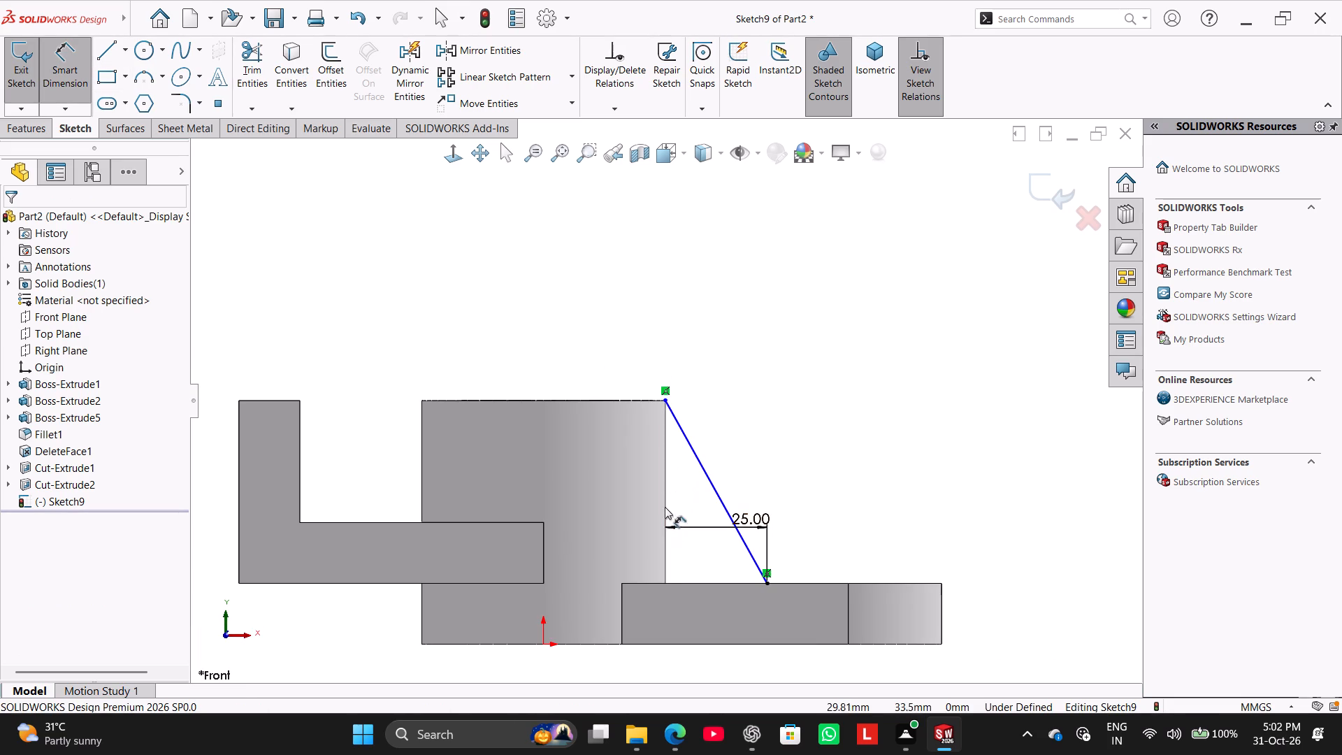
left_click(666, 489)
scroll(684, 416, "down", 14)
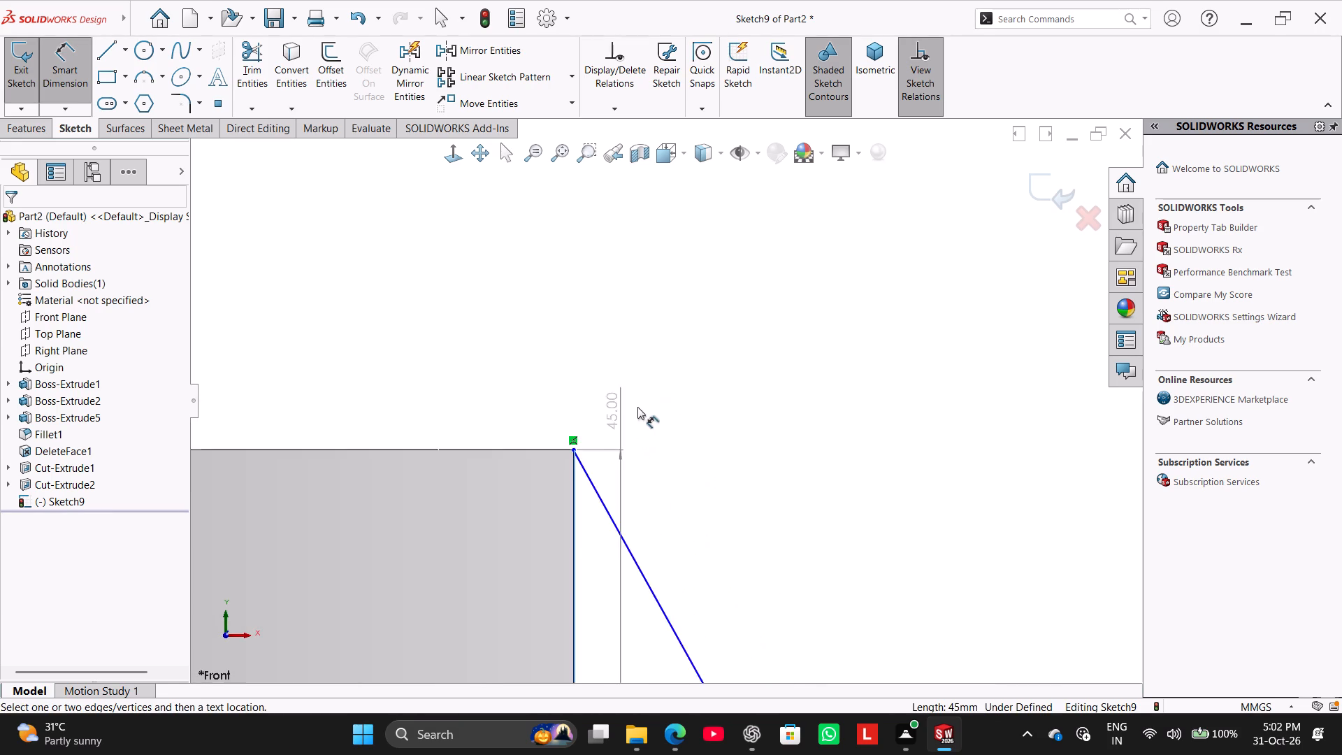
scroll(637, 407, "down", 8)
scroll(470, 521, "down", 3)
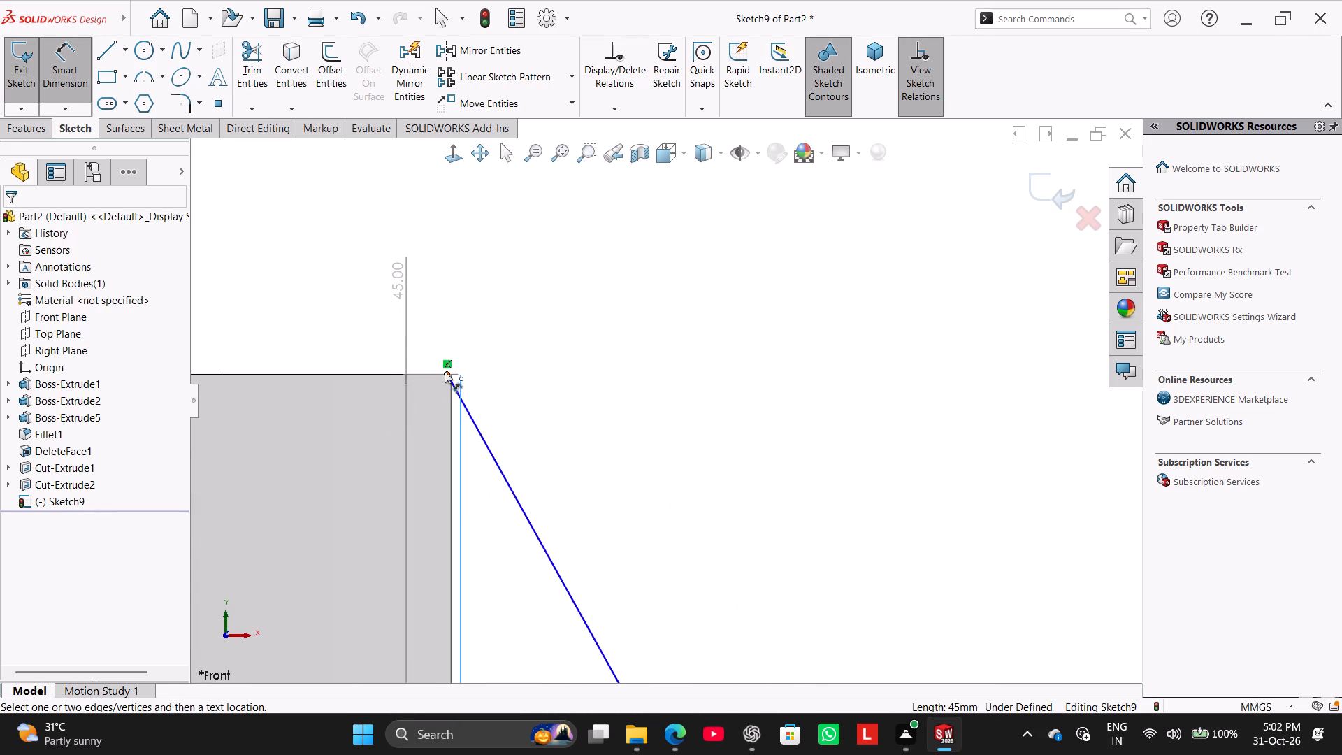
left_click(445, 371)
left_click(458, 298)
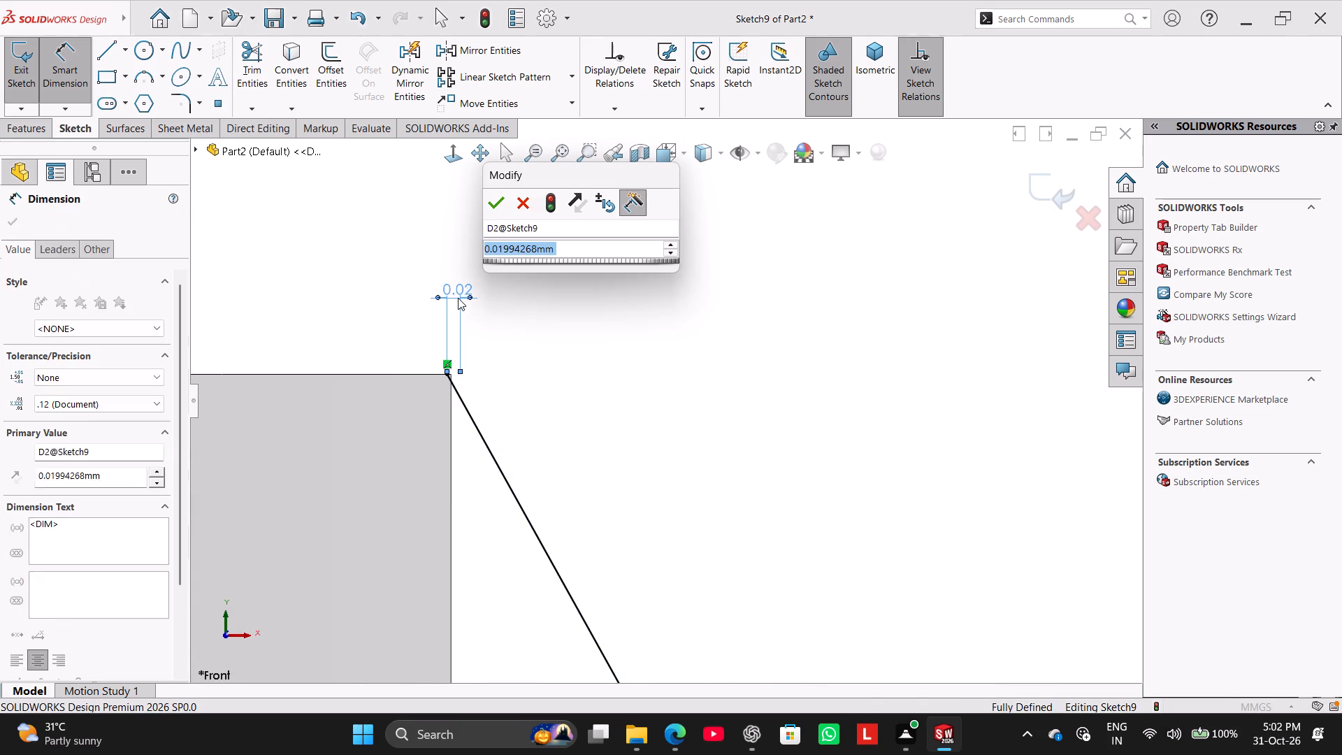
type("0.1")
key("Return")
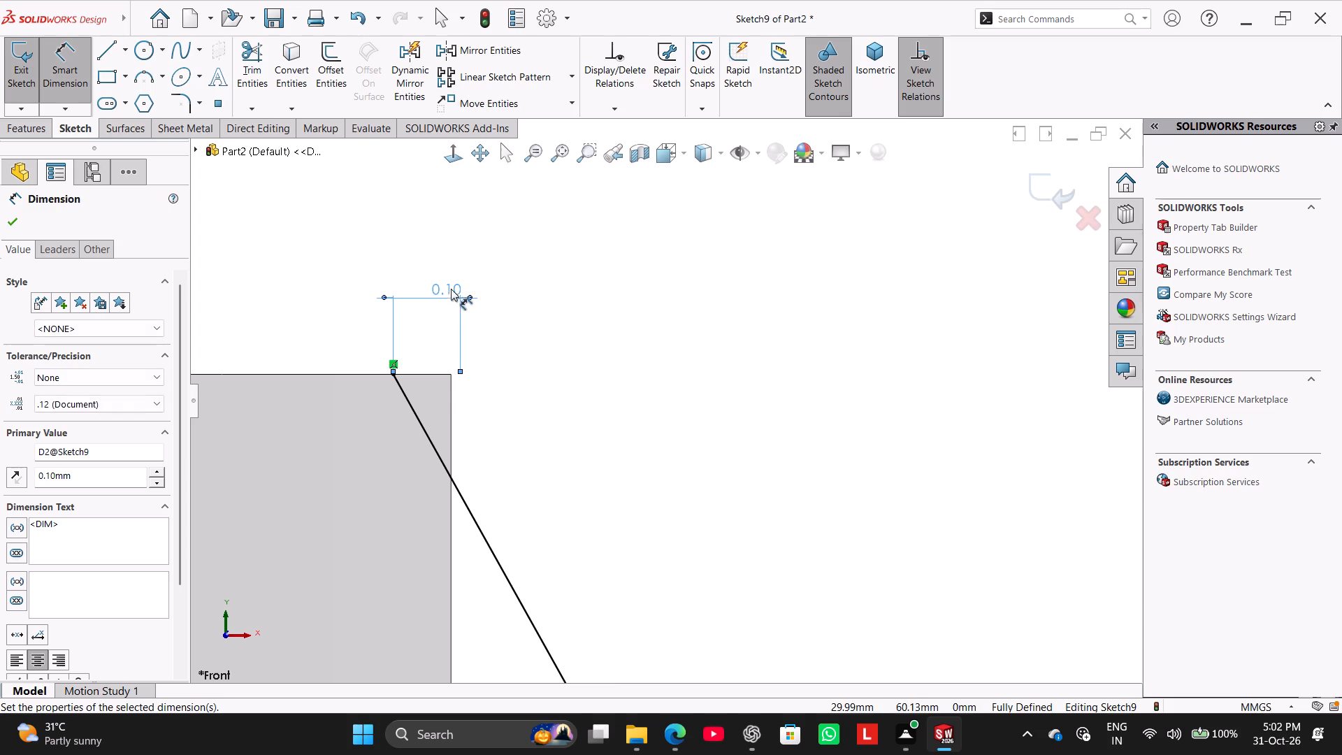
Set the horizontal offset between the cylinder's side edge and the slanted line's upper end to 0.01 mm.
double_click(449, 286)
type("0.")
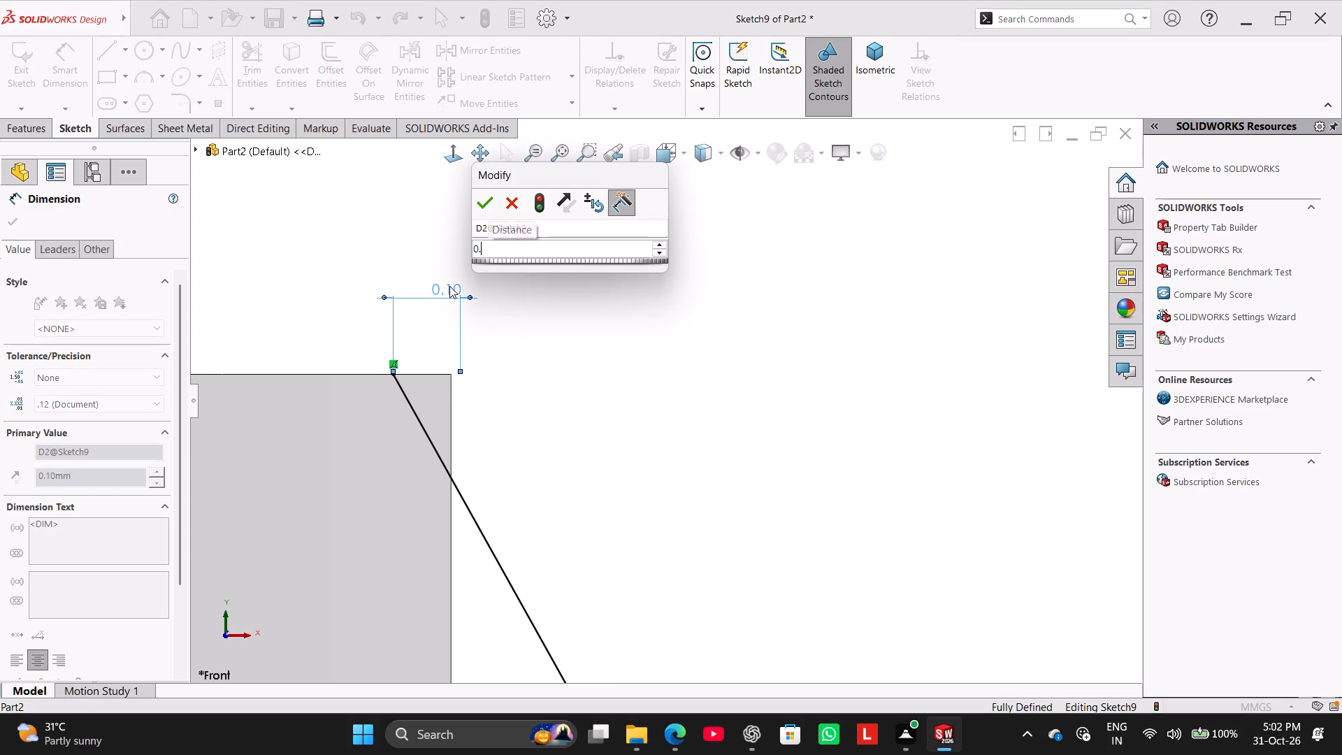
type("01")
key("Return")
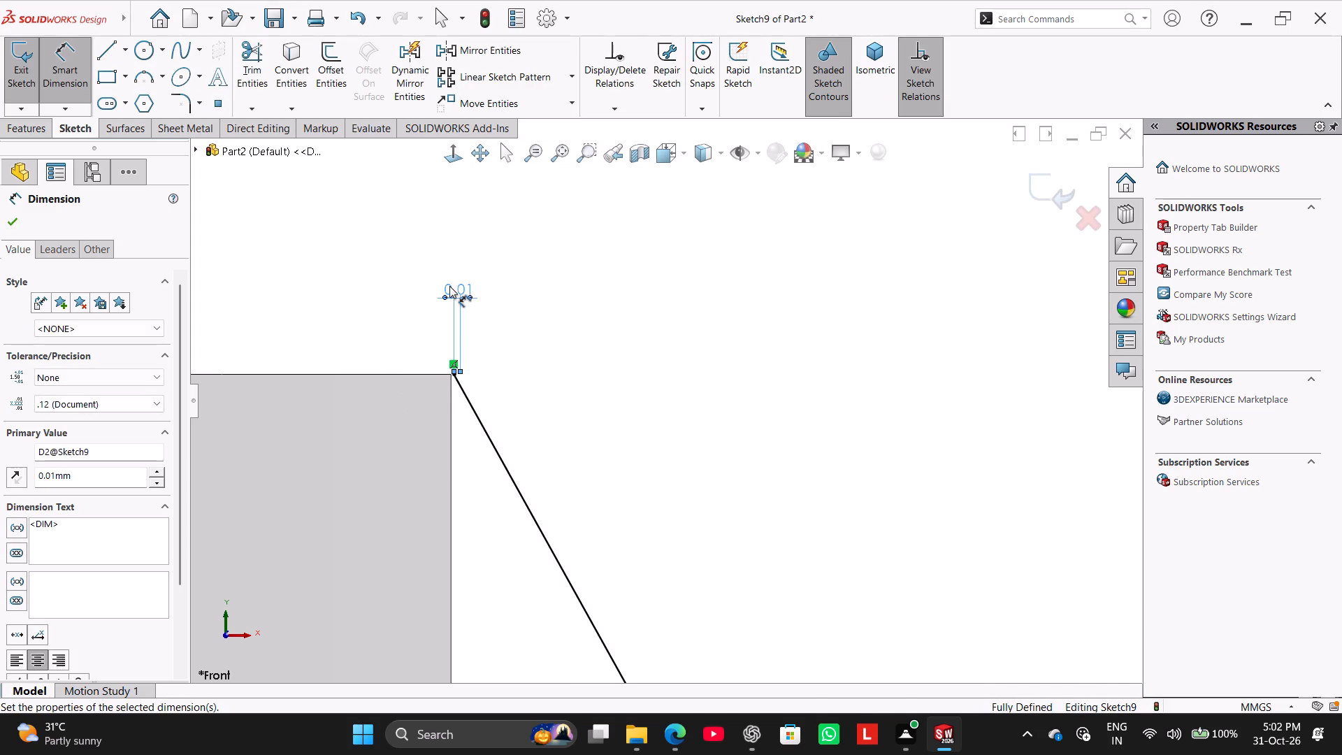
Set the slanted line's upper-end offset from the cylinder's side edge to 0.05 mm and exit the sketch.
scroll(470, 354, "down", 6)
scroll(526, 410, "down", 1)
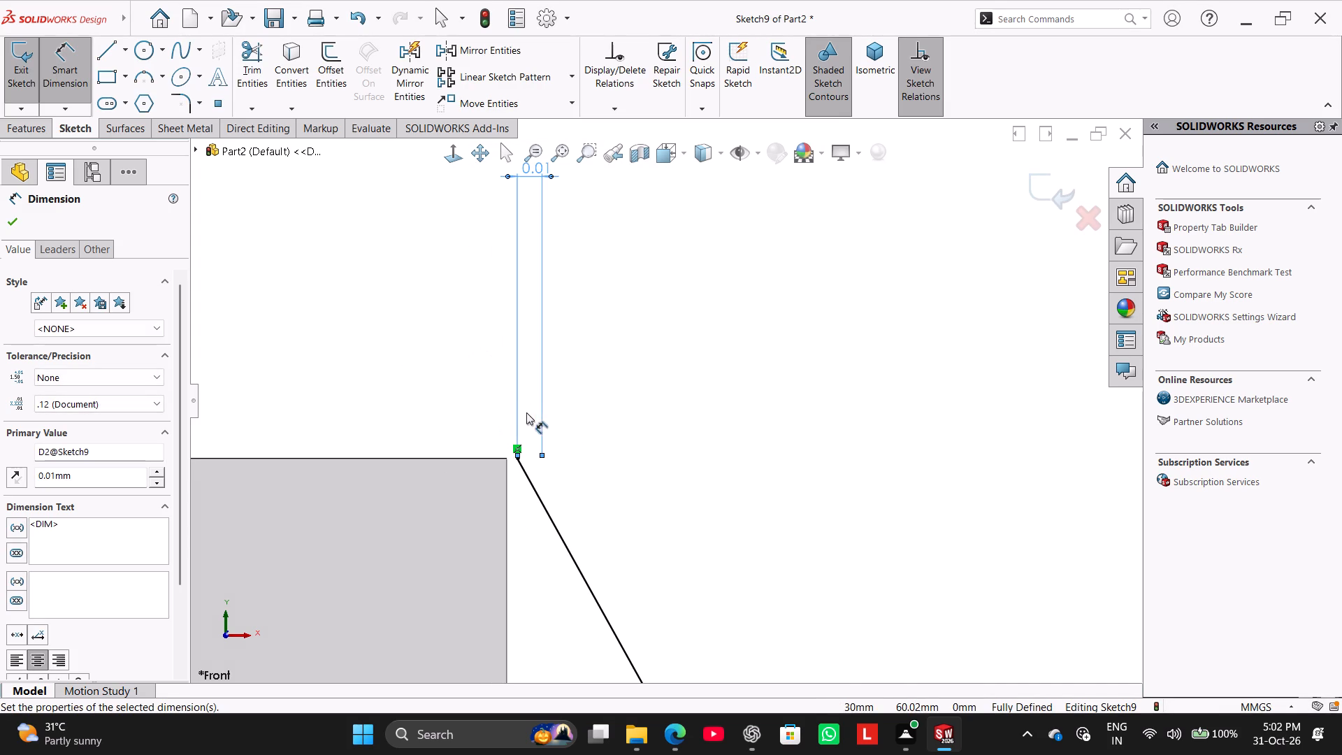
scroll(599, 262, "up", 2)
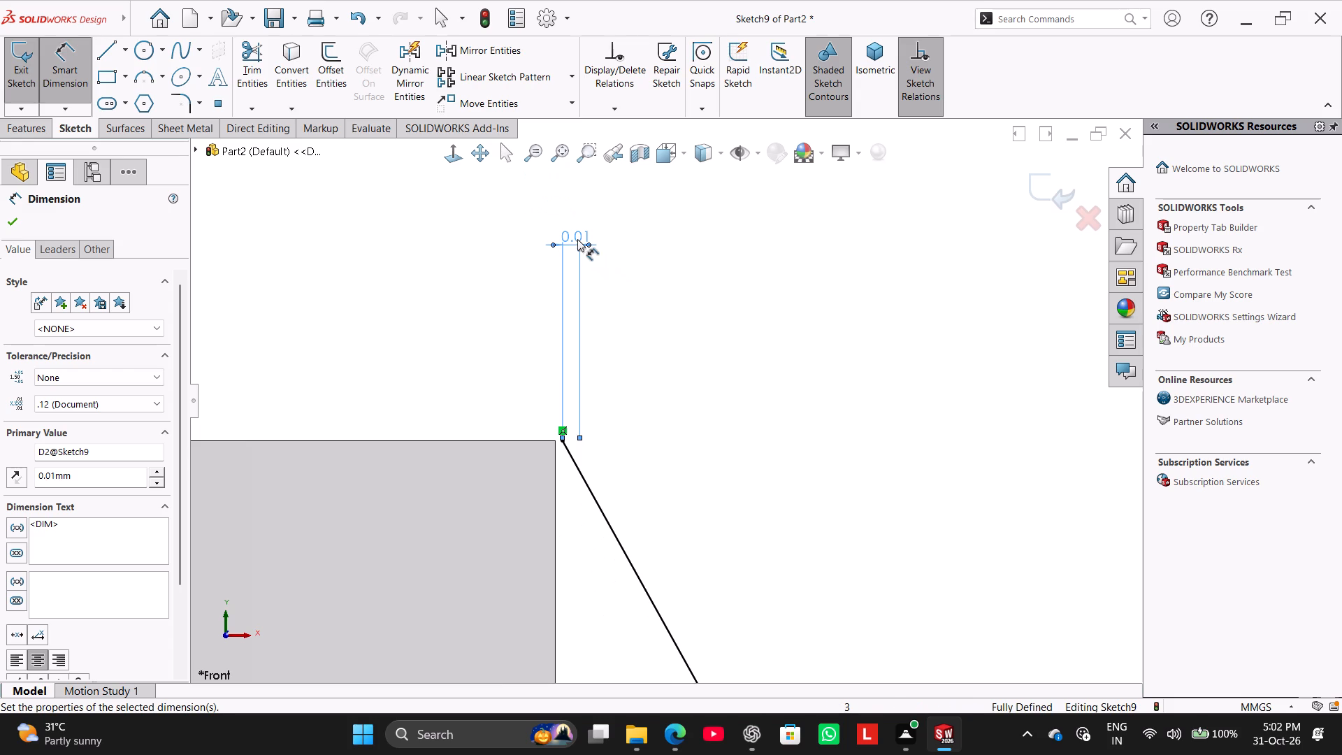
double_click(575, 236)
type("0.05")
key("Return")
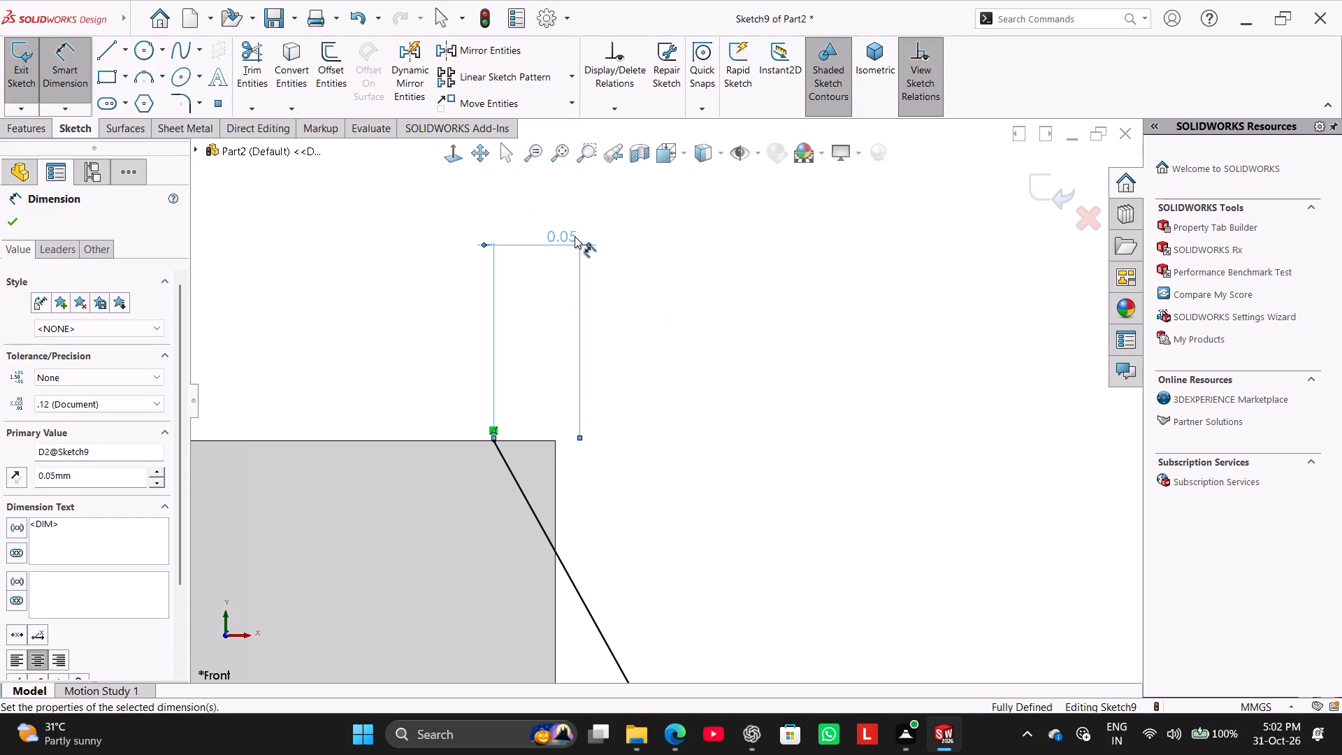
scroll(634, 398, "up", 17)
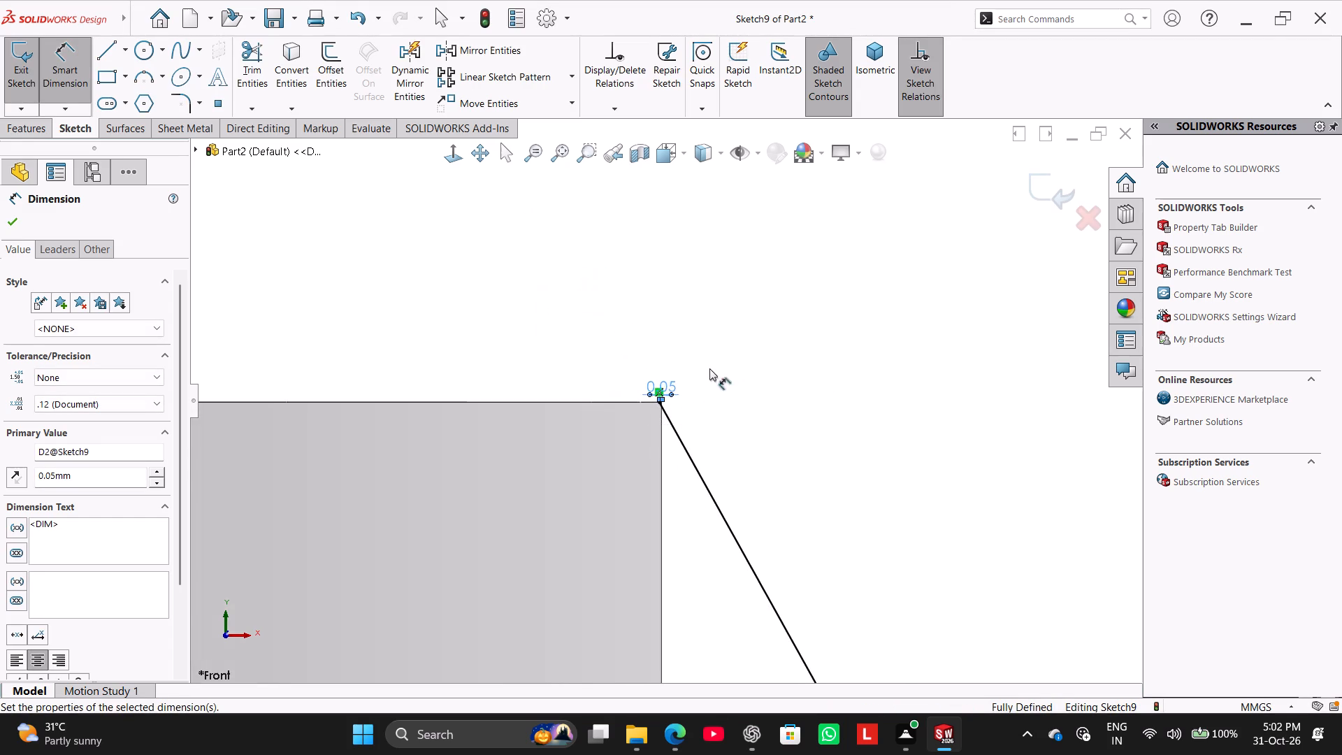
scroll(721, 361, "down", 4)
left_click(31, 74)
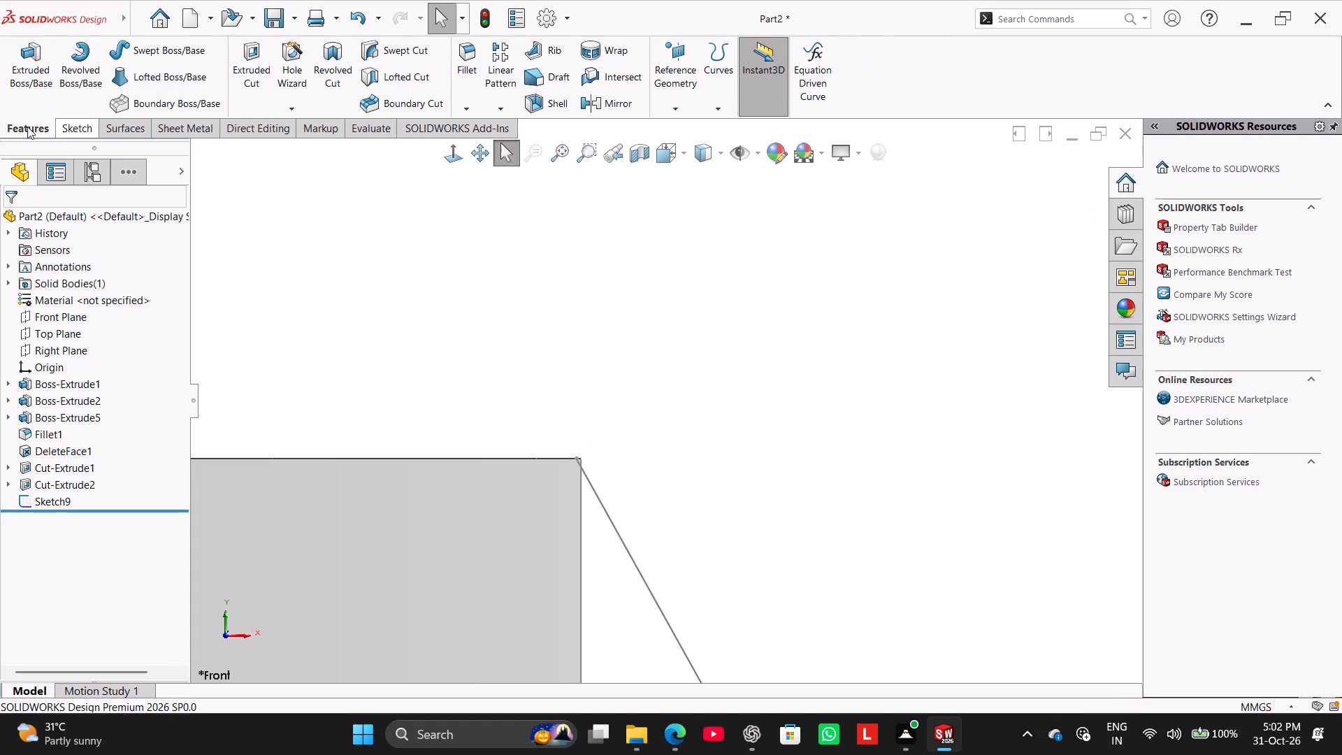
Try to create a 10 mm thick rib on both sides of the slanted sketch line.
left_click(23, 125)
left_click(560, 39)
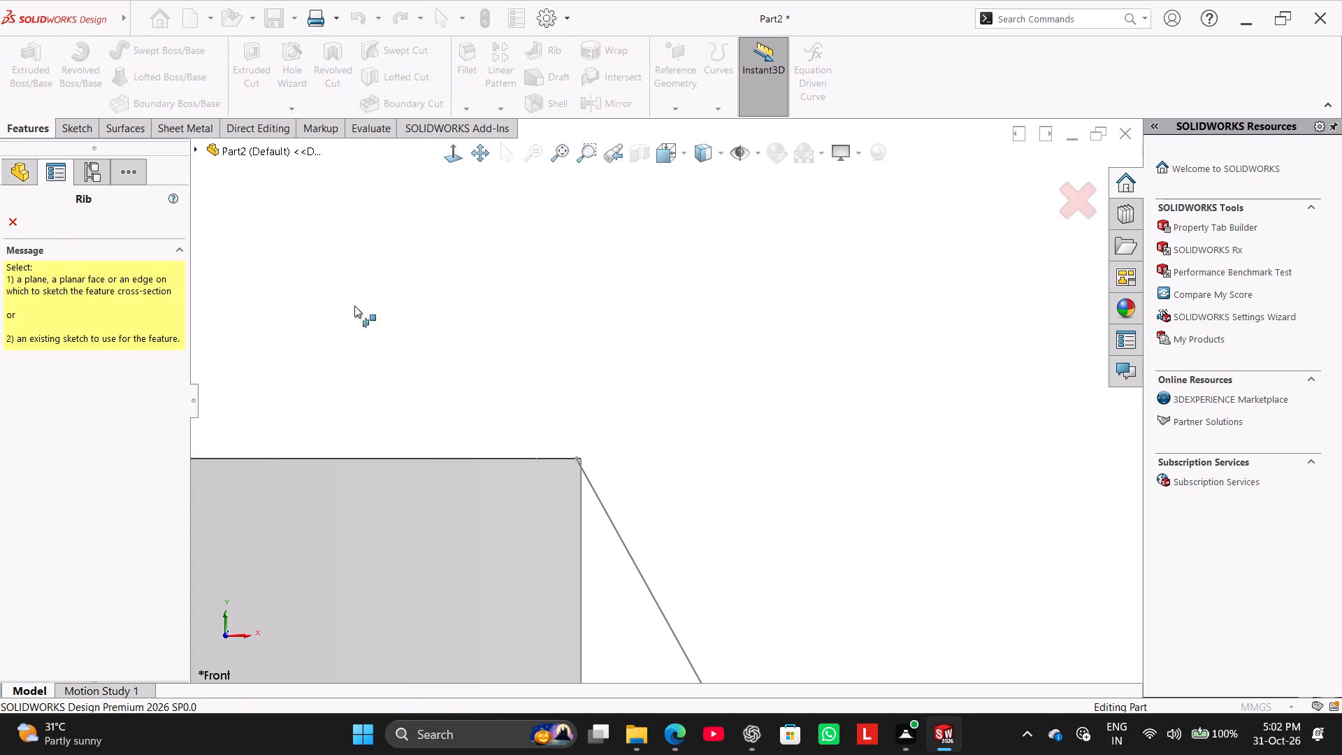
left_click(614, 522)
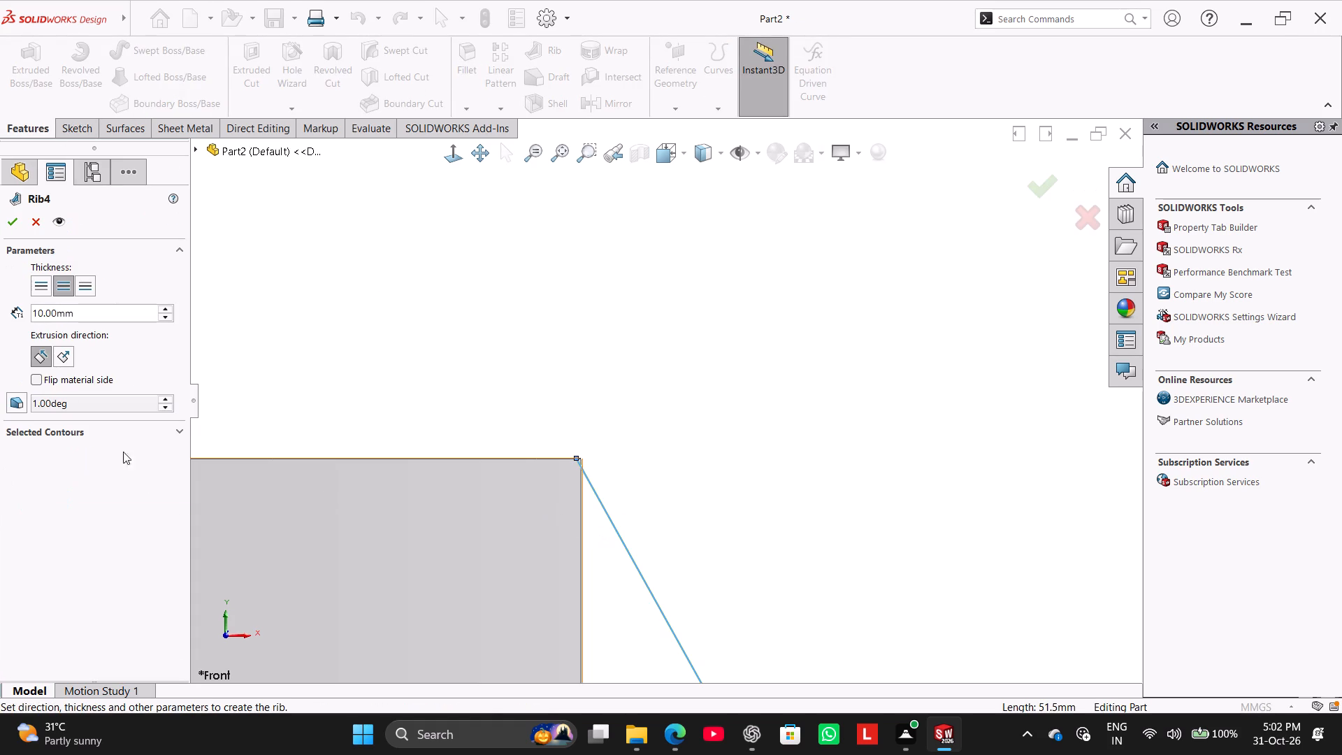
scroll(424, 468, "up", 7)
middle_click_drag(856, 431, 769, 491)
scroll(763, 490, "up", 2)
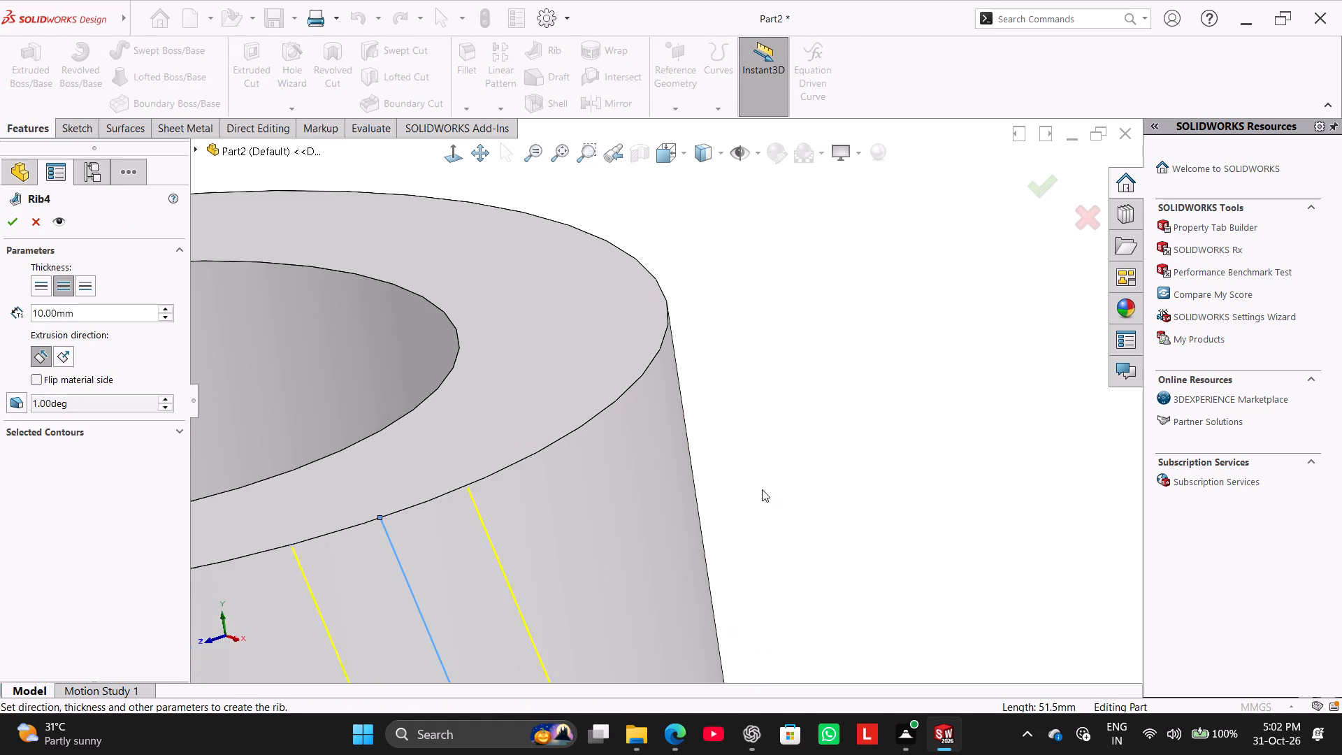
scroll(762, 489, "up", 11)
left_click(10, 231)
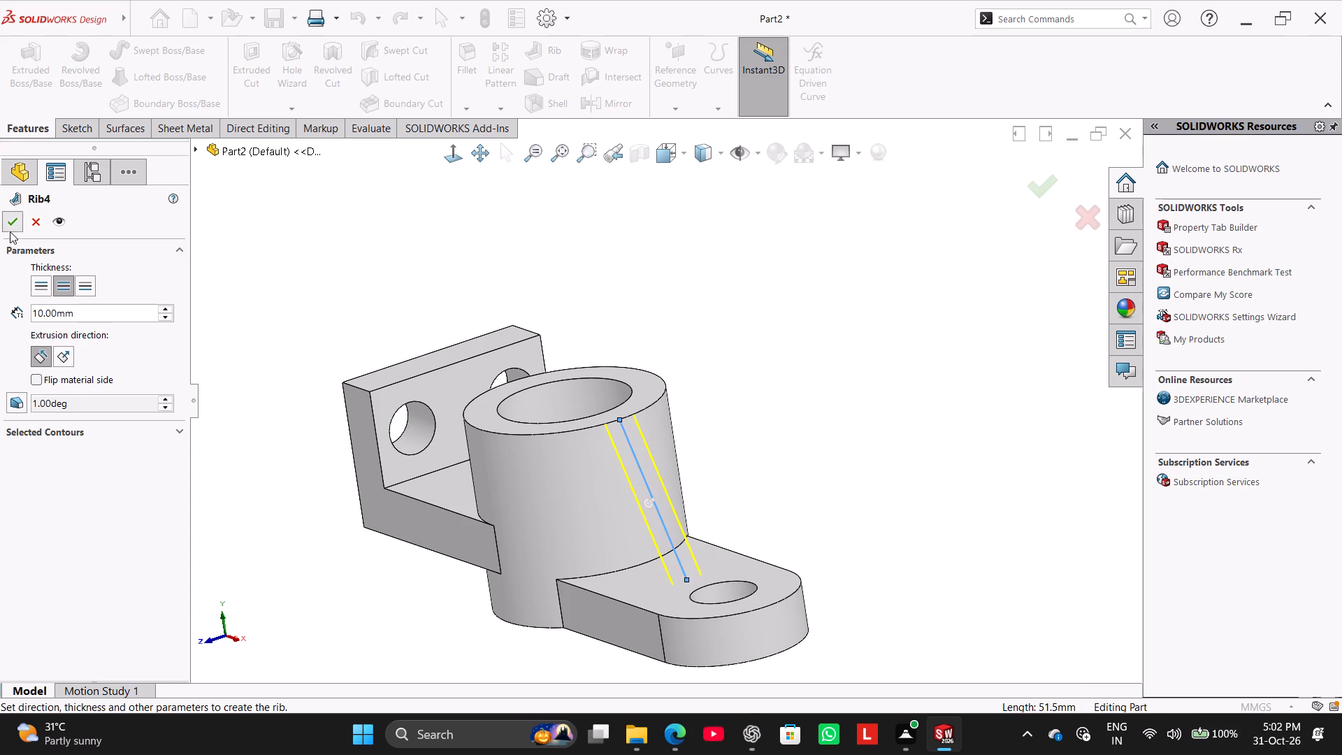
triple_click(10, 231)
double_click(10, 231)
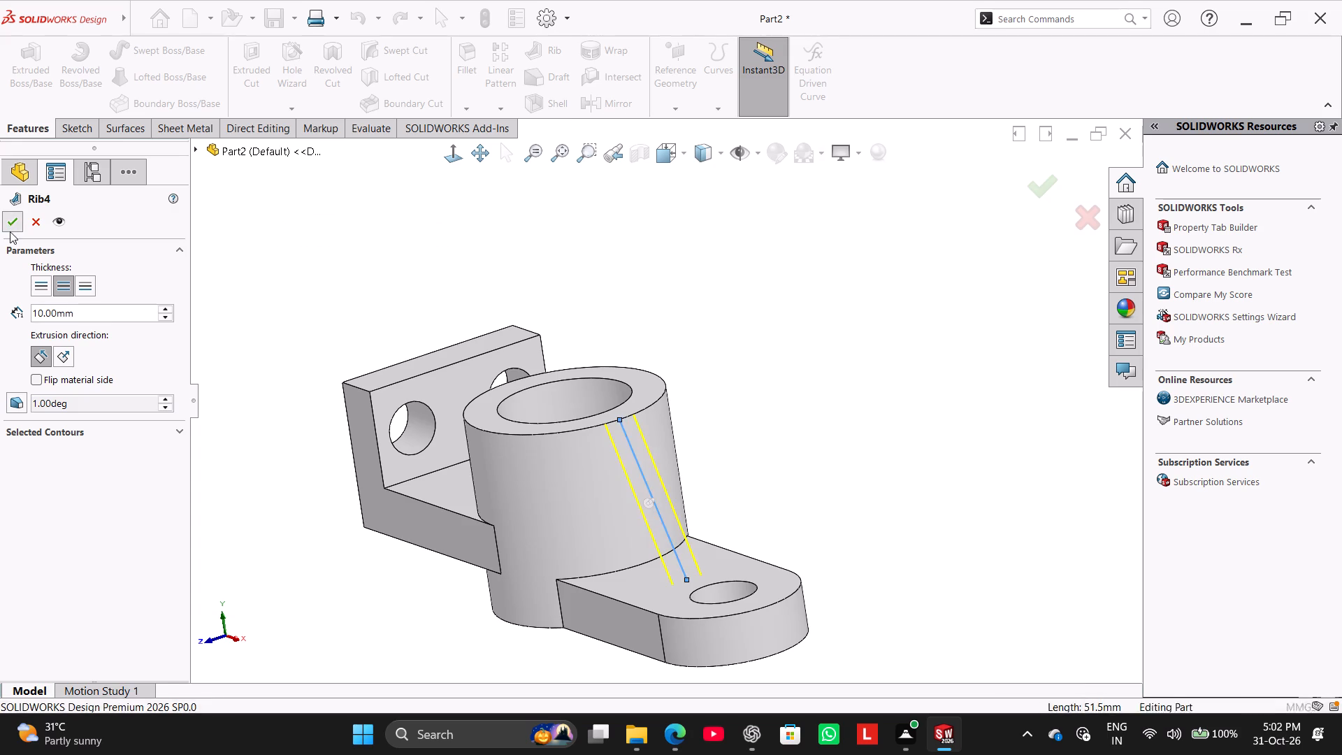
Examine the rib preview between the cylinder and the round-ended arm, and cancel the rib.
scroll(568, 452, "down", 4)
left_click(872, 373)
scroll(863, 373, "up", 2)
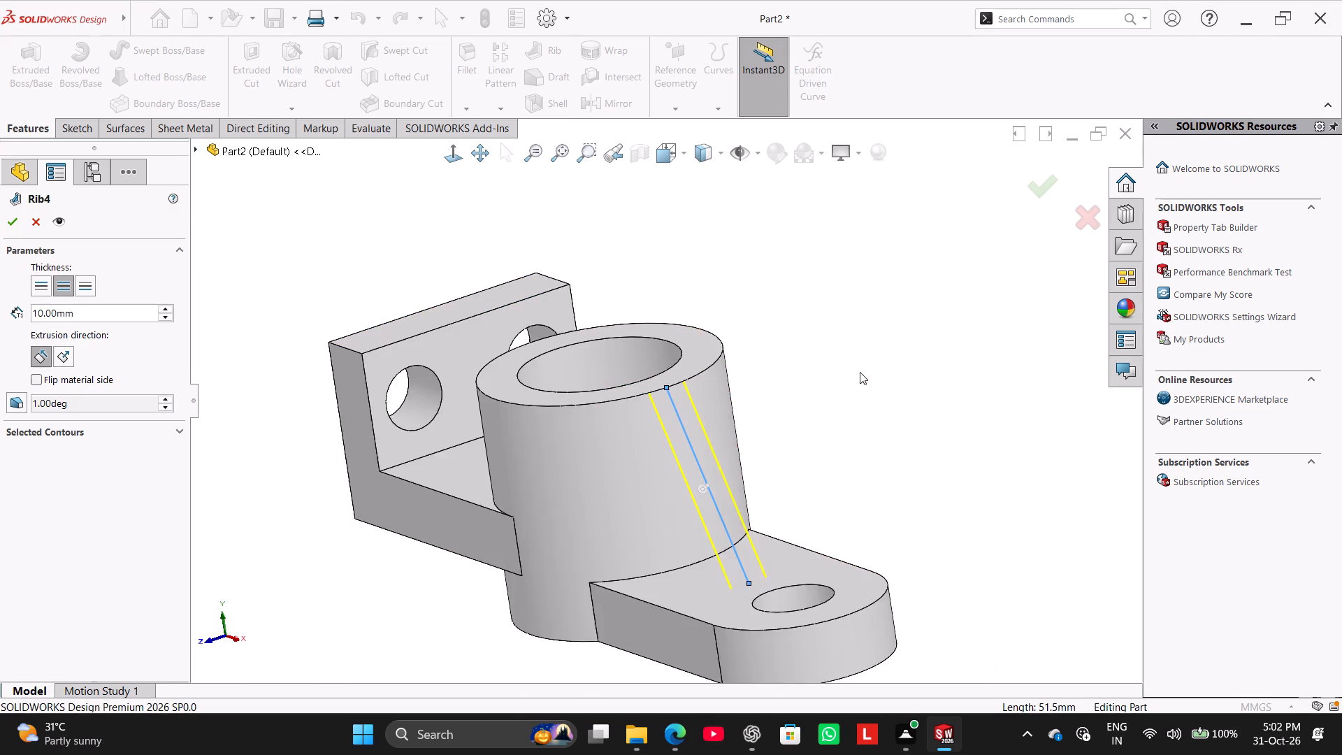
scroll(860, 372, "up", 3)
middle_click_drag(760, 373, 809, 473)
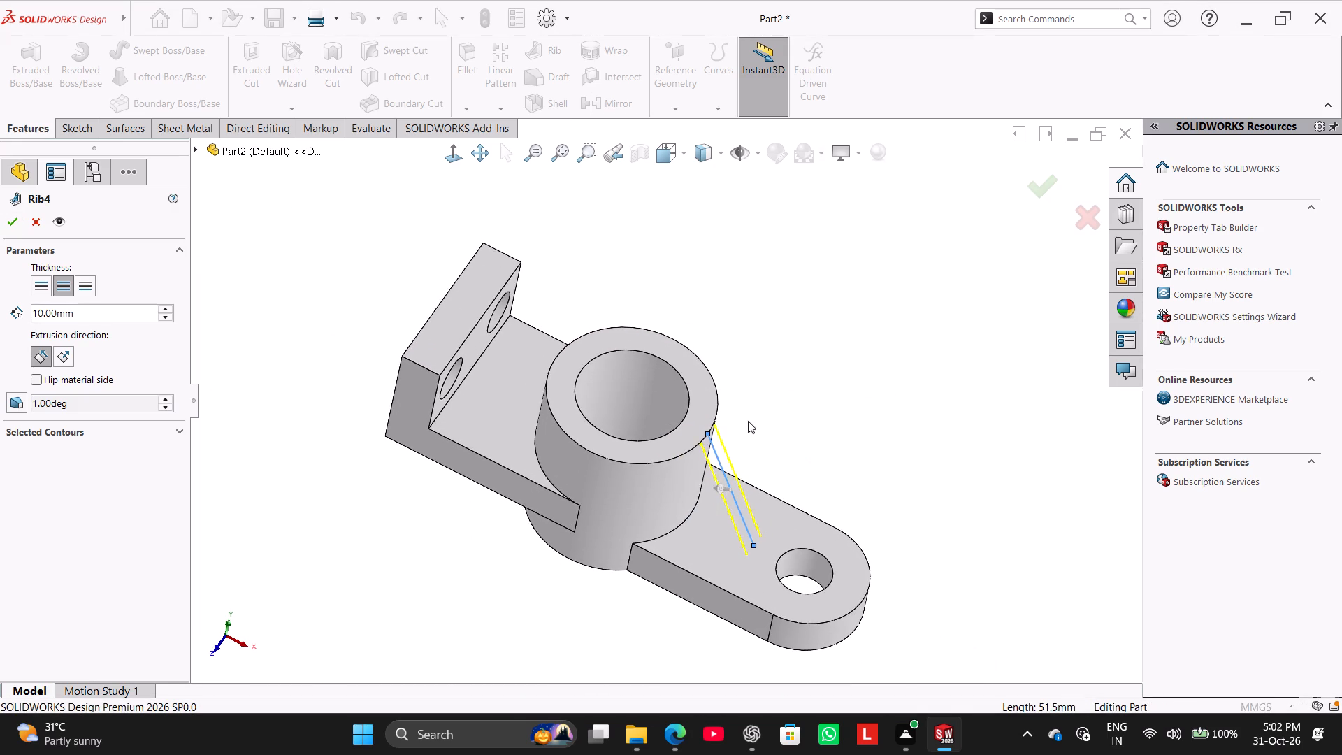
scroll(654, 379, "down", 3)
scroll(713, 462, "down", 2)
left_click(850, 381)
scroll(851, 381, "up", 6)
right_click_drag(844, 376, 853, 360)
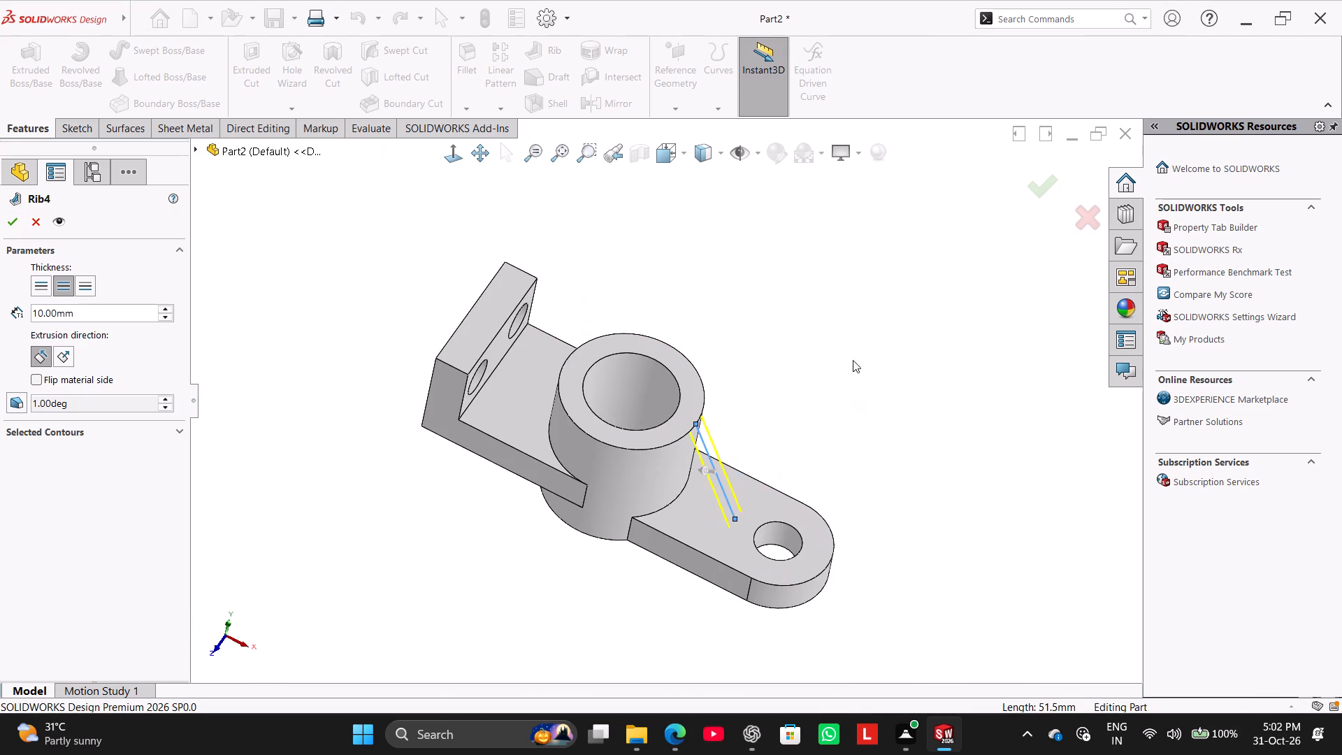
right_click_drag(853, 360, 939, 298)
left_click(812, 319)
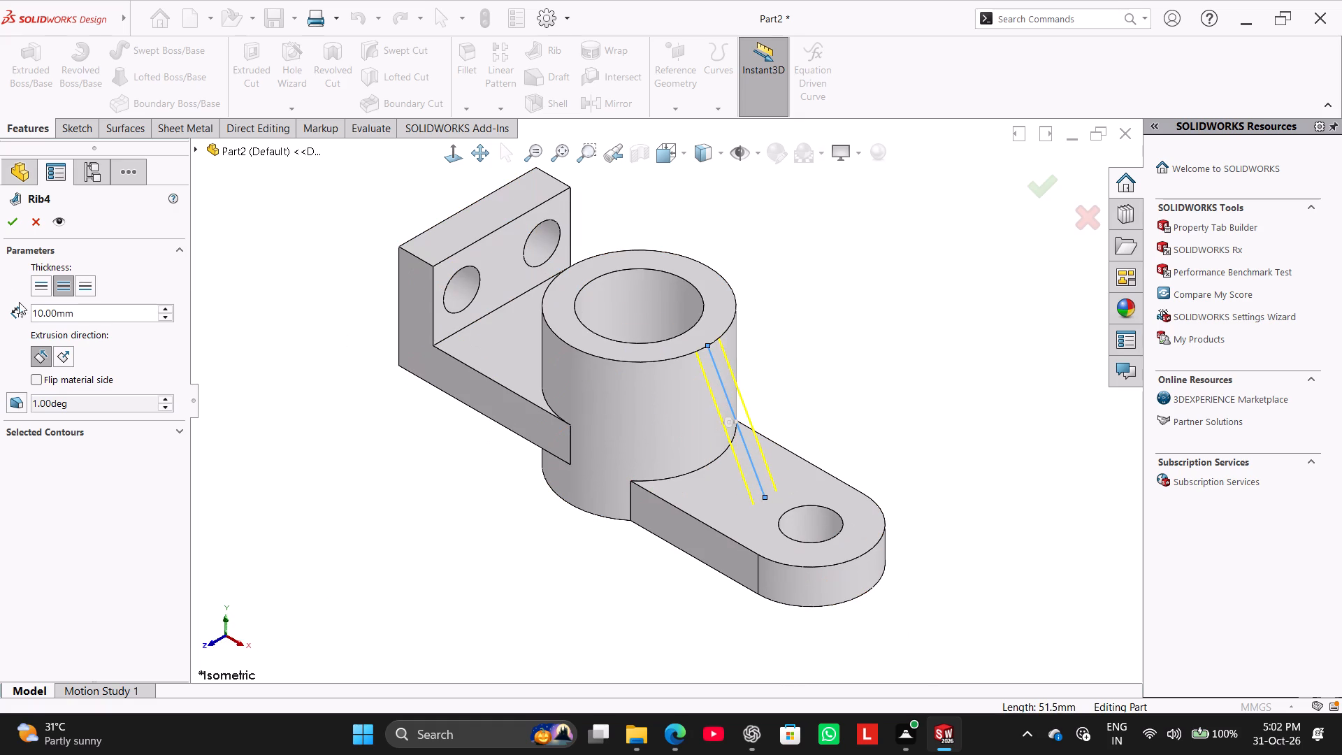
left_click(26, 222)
Reopen the slanted line's sketch and draw a short horizontal line inward along the cylinder's top edge from the slanted line's upper end.
left_click(452, 157)
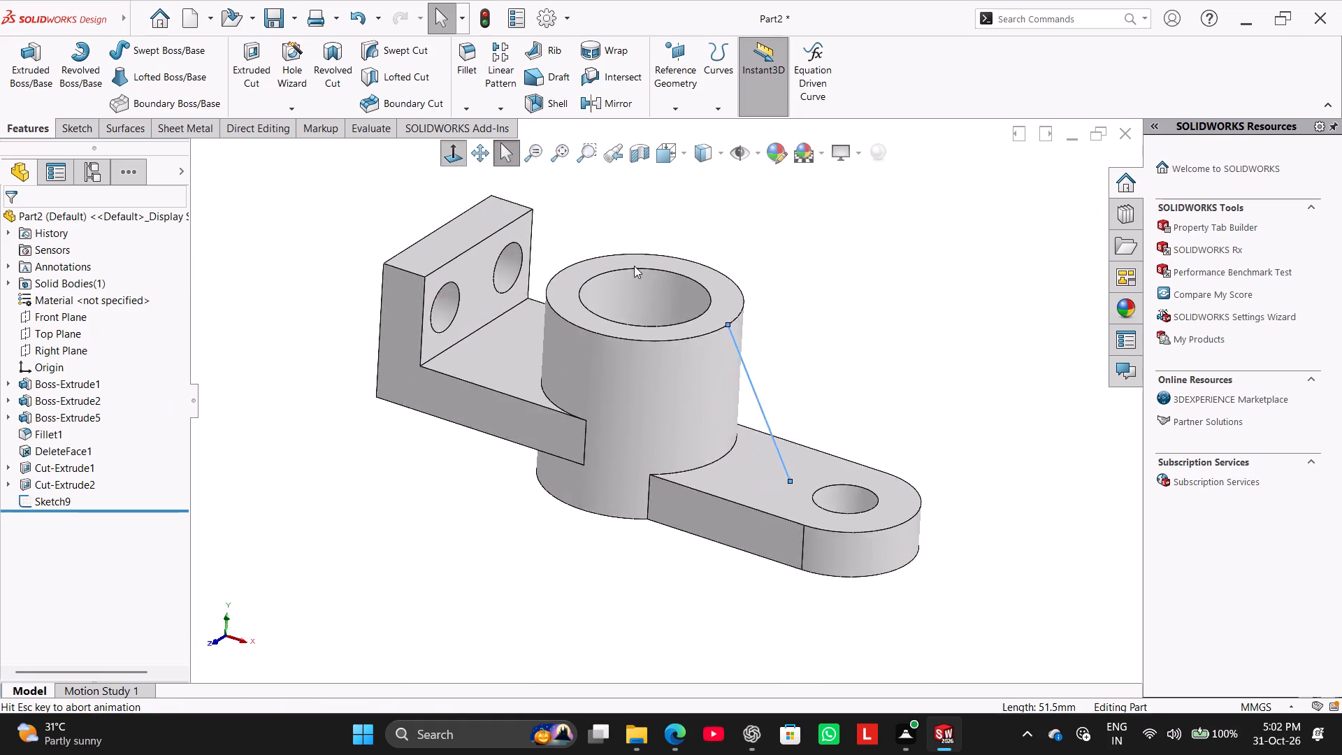
double_click(742, 322)
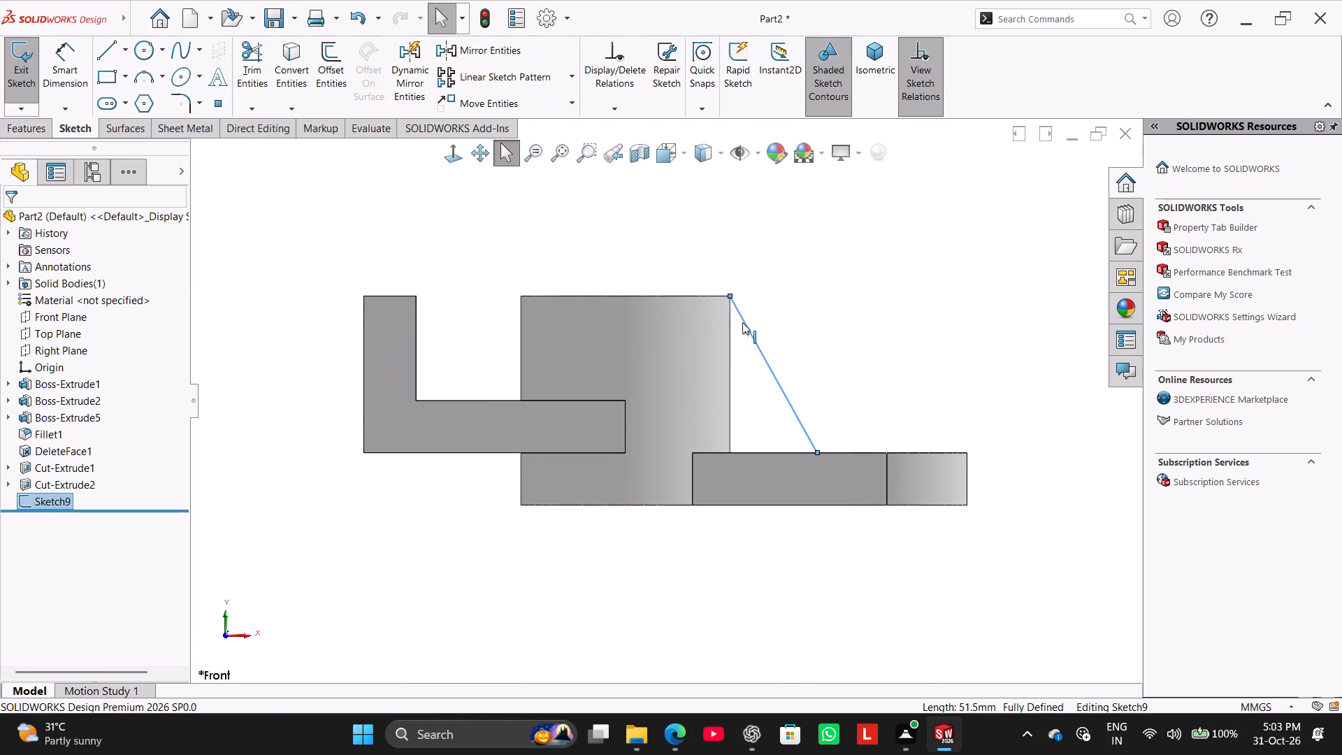
left_click(743, 322)
left_click(743, 322)
double_click(743, 322)
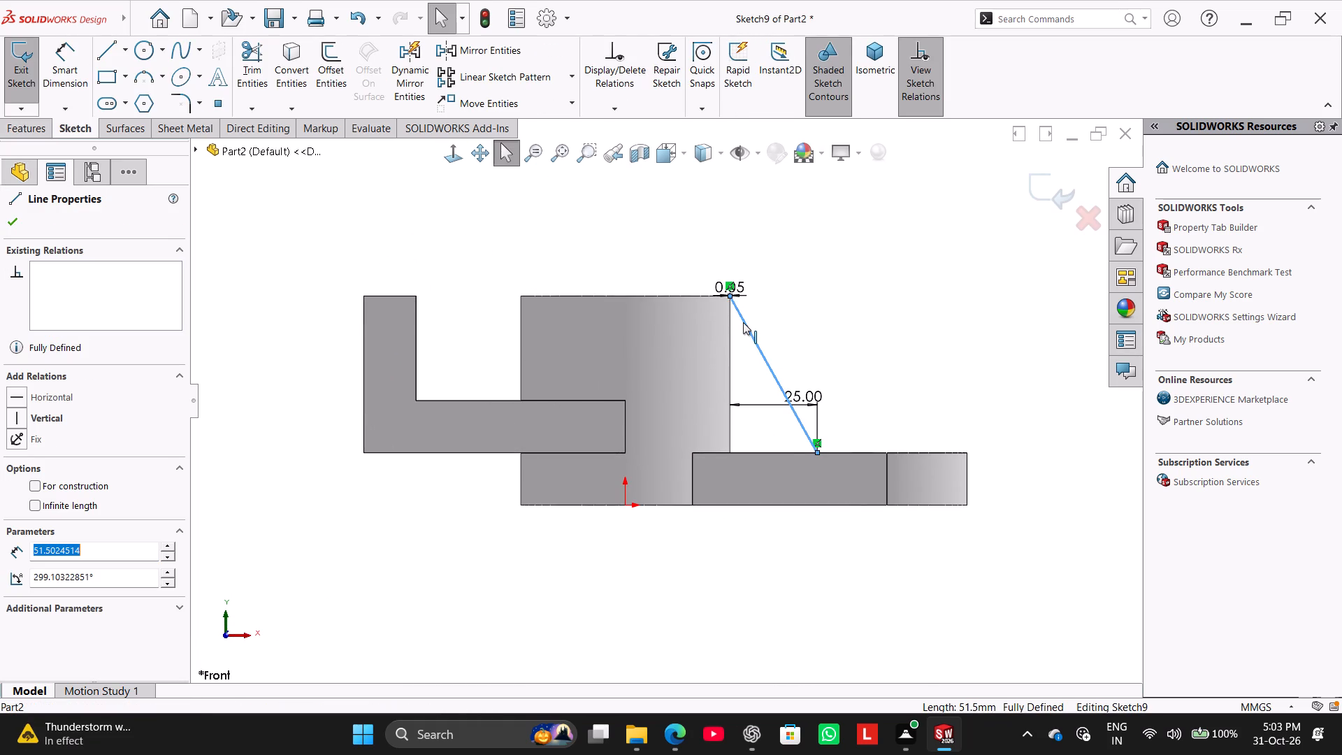
scroll(760, 308, "down", 6)
left_click(749, 312)
scroll(643, 322, "down", 8)
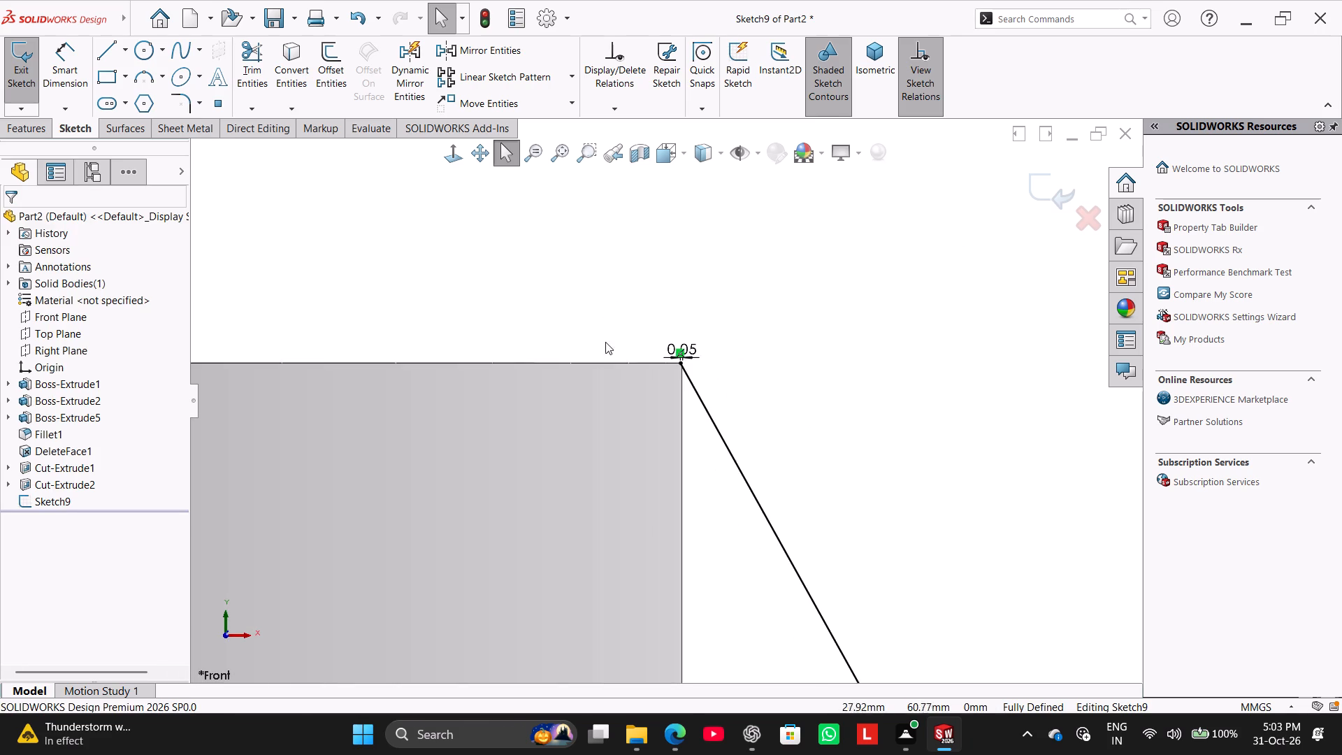
scroll(689, 385, "down", 8)
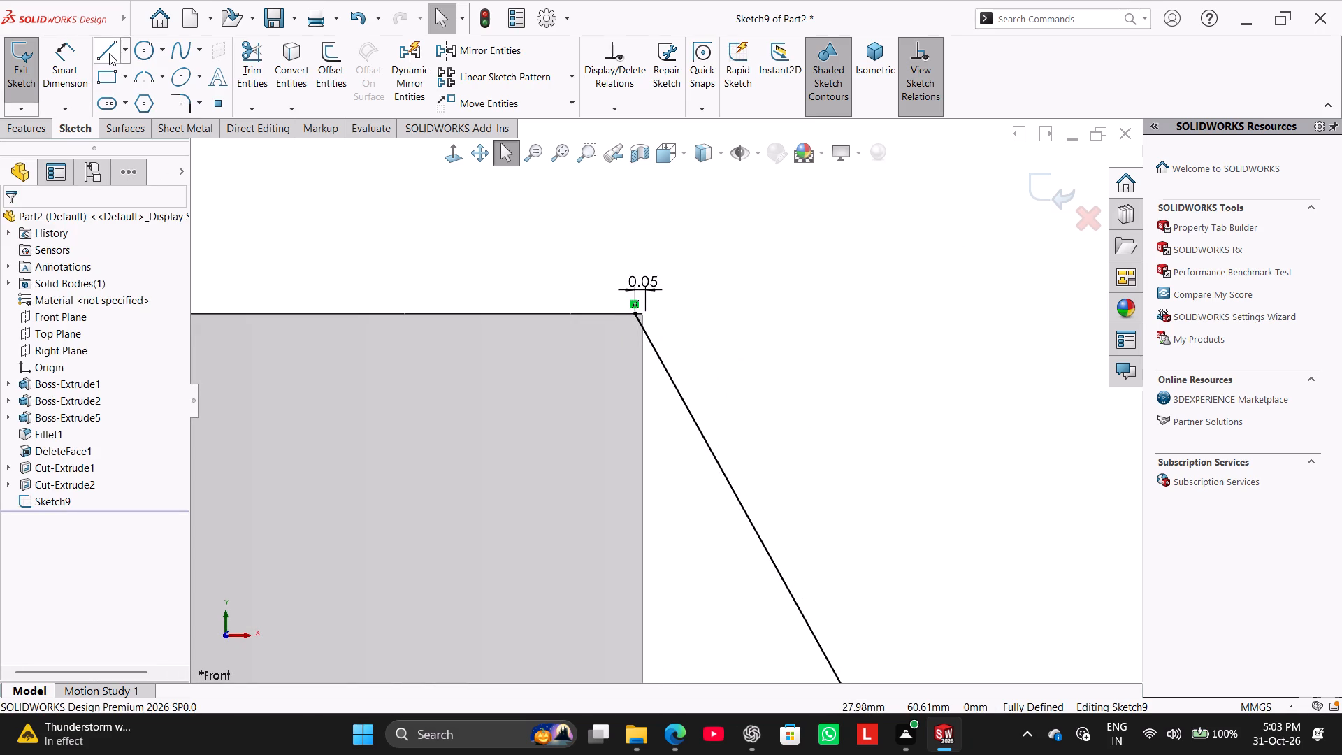
left_click(109, 53)
left_click(634, 316)
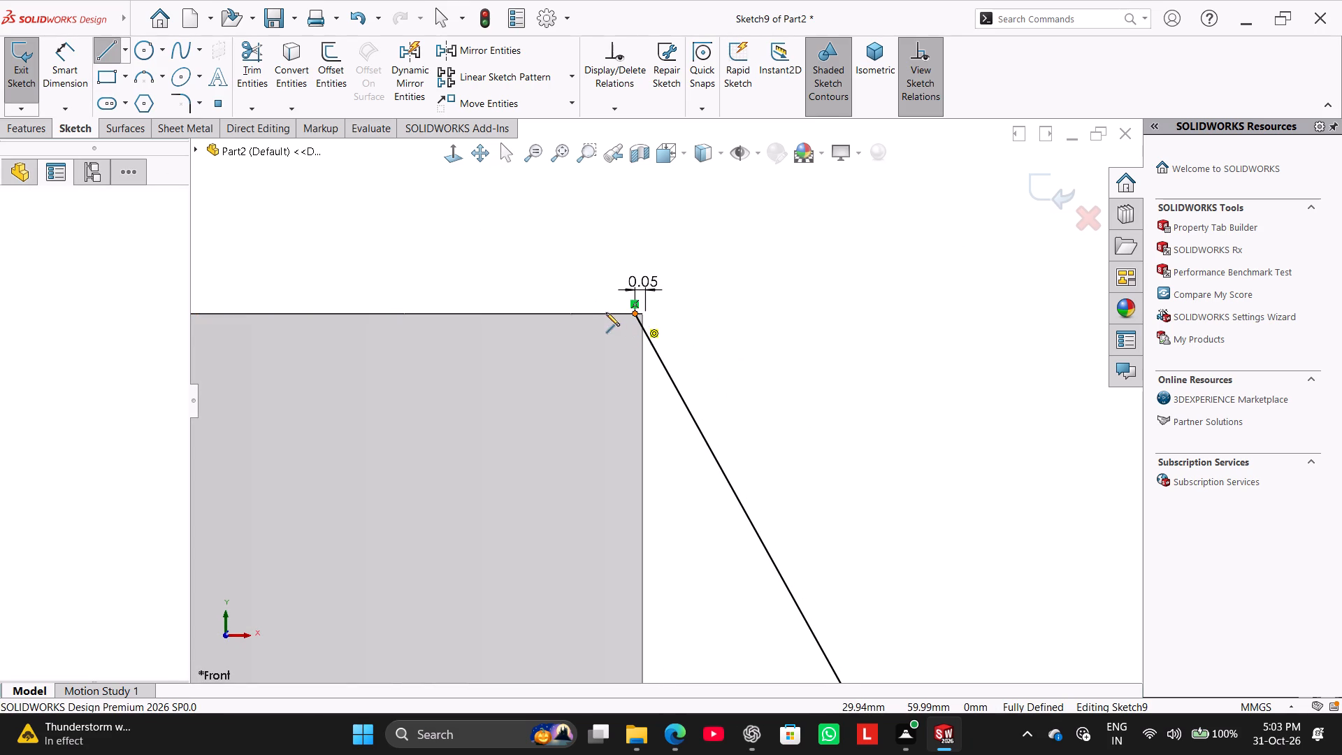
left_click(602, 312)
right_click(552, 245)
left_click(589, 254)
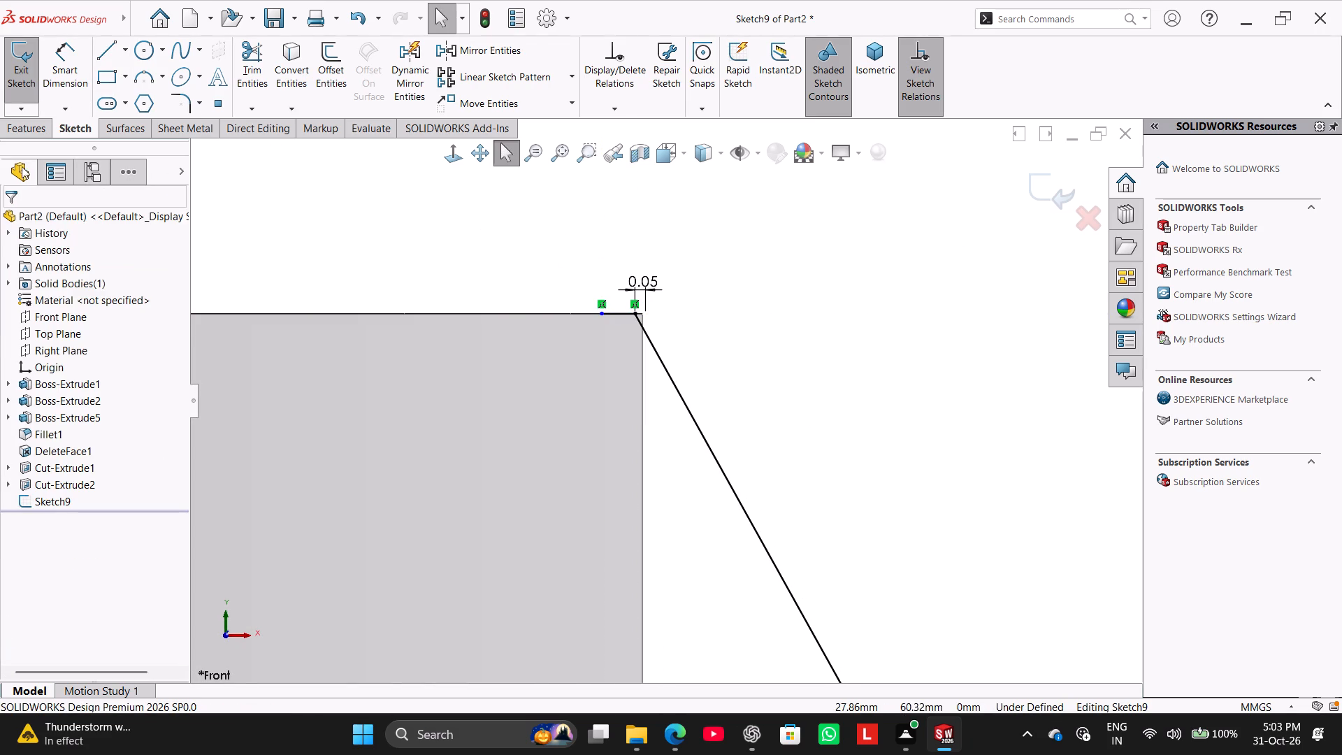
Create a 10 mm thick rib from the open sketch, joining the cylinder to the round-ended arm.
left_click(38, 145)
left_click(31, 140)
left_click(31, 132)
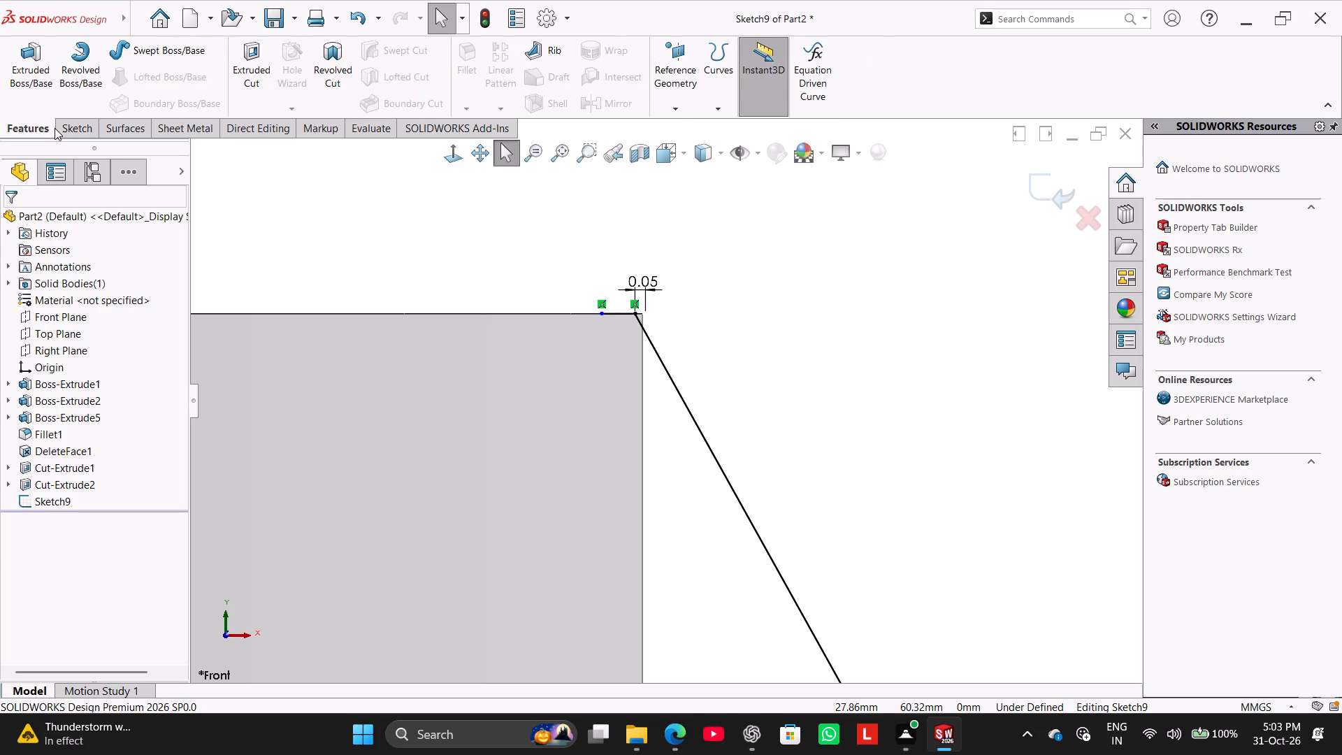
left_click(547, 42)
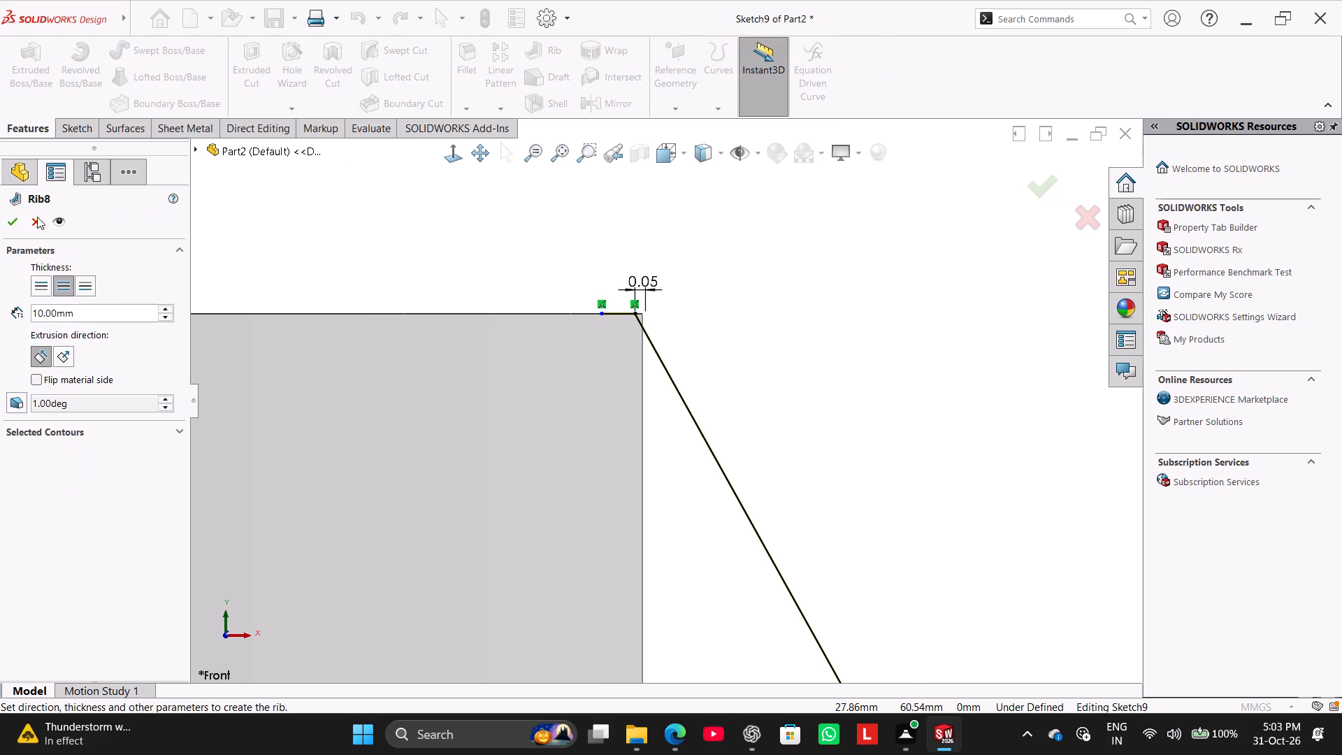
left_click(18, 217)
middle_click_drag(394, 235, 360, 281)
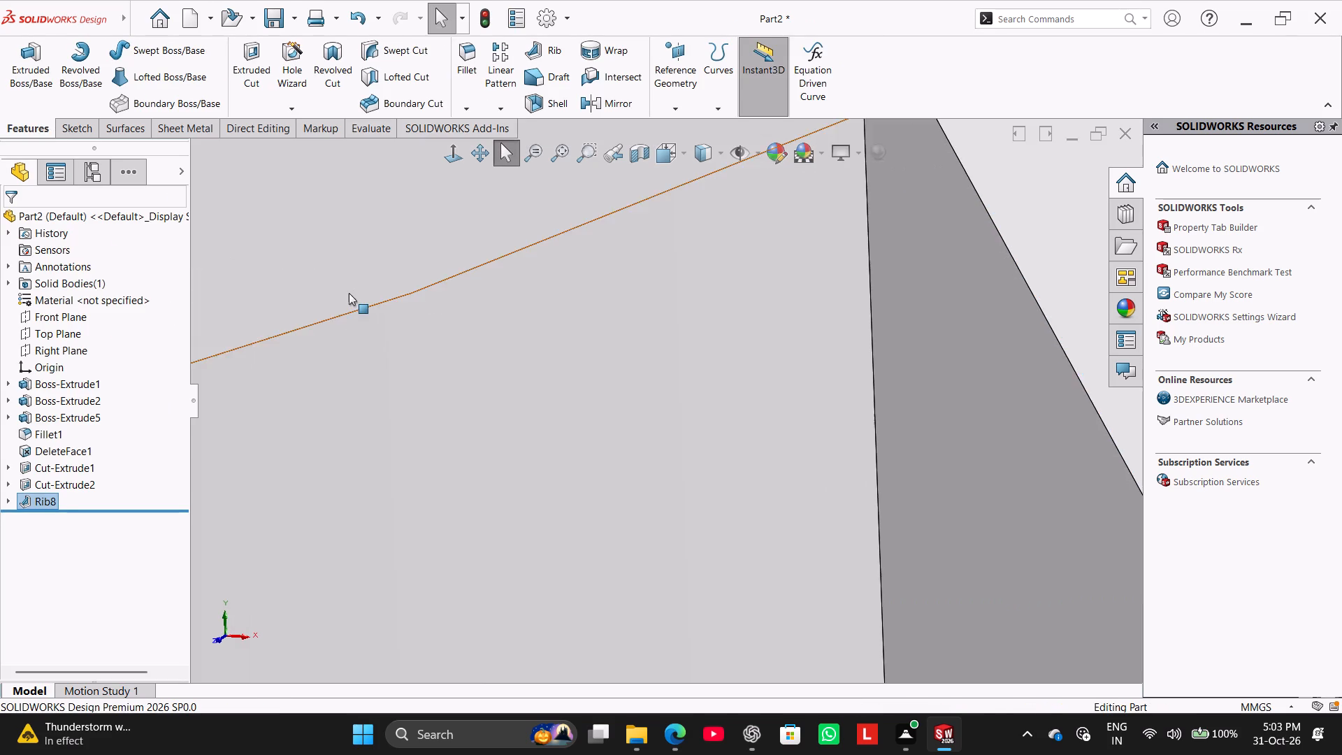
scroll(347, 295, "up", 20)
scroll(347, 295, "up", 2)
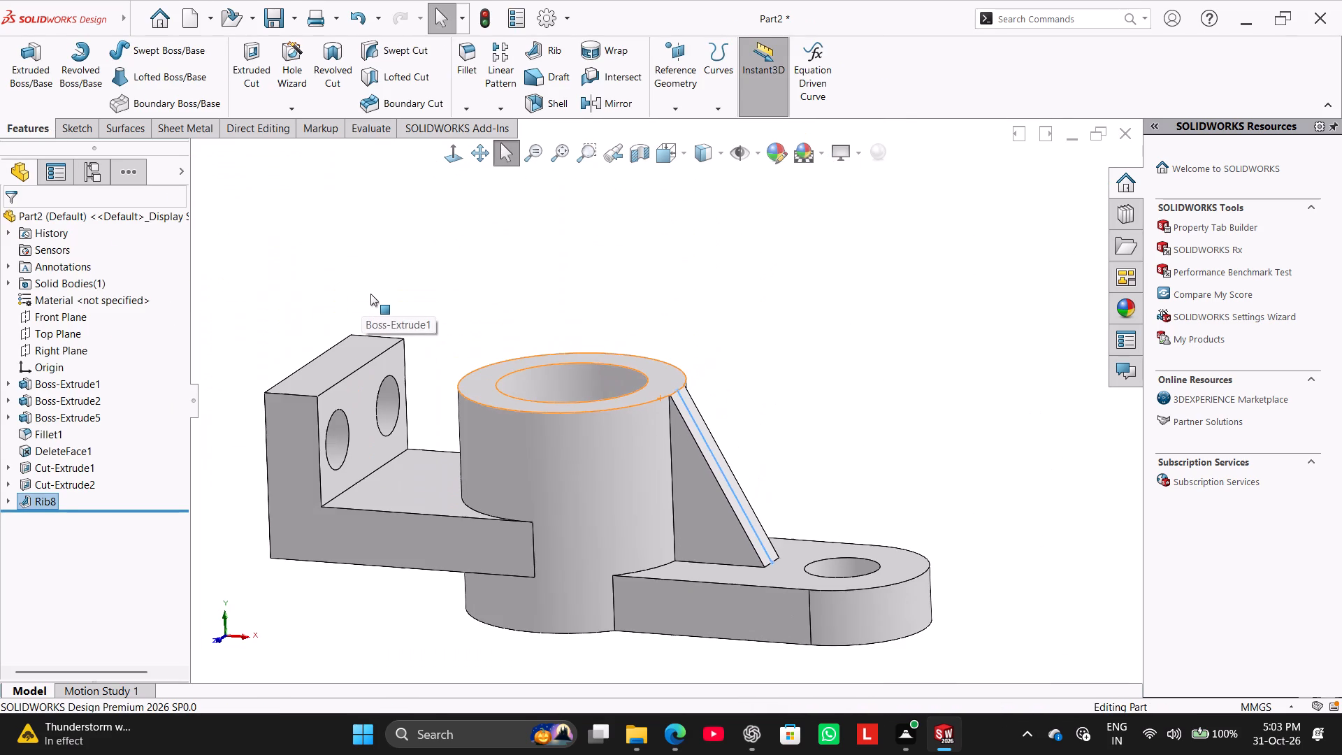
left_click(516, 283)
right_click_drag(621, 313, 723, 243)
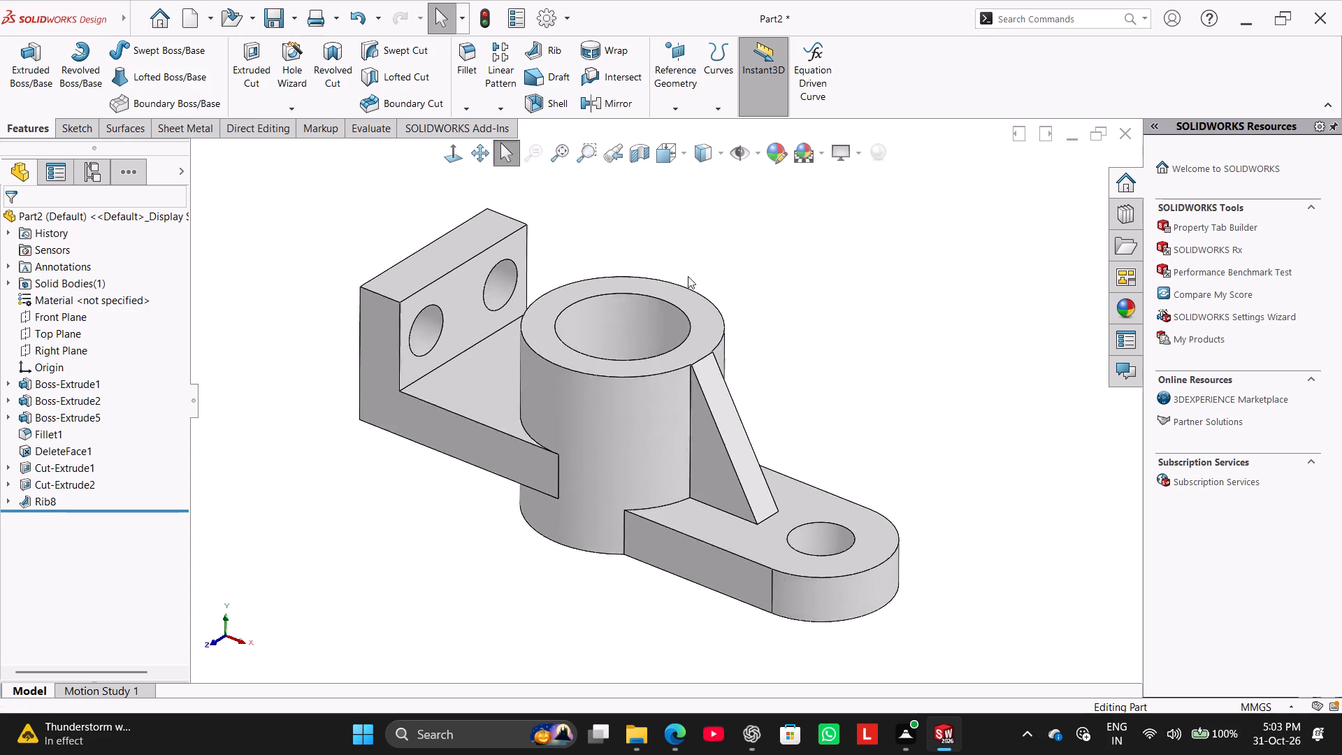
scroll(722, 293, "down", 3)
scroll(668, 360, "down", 2)
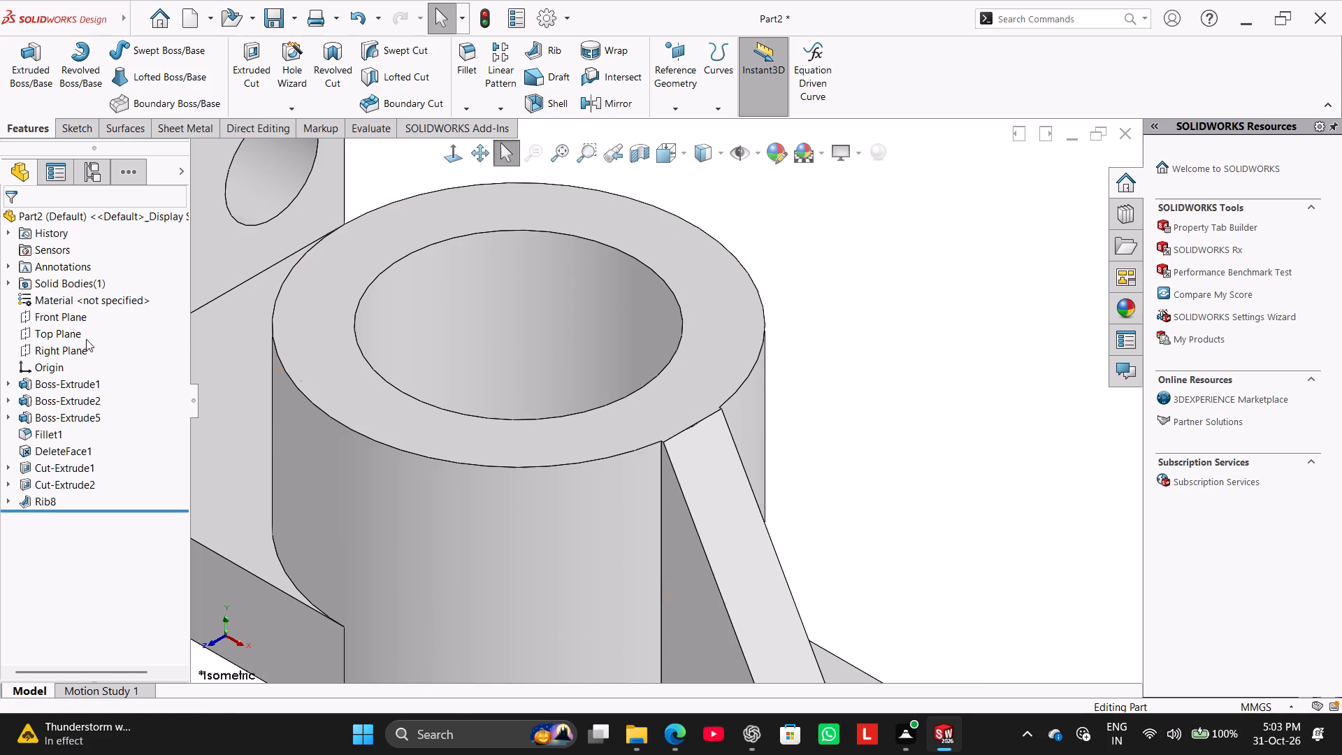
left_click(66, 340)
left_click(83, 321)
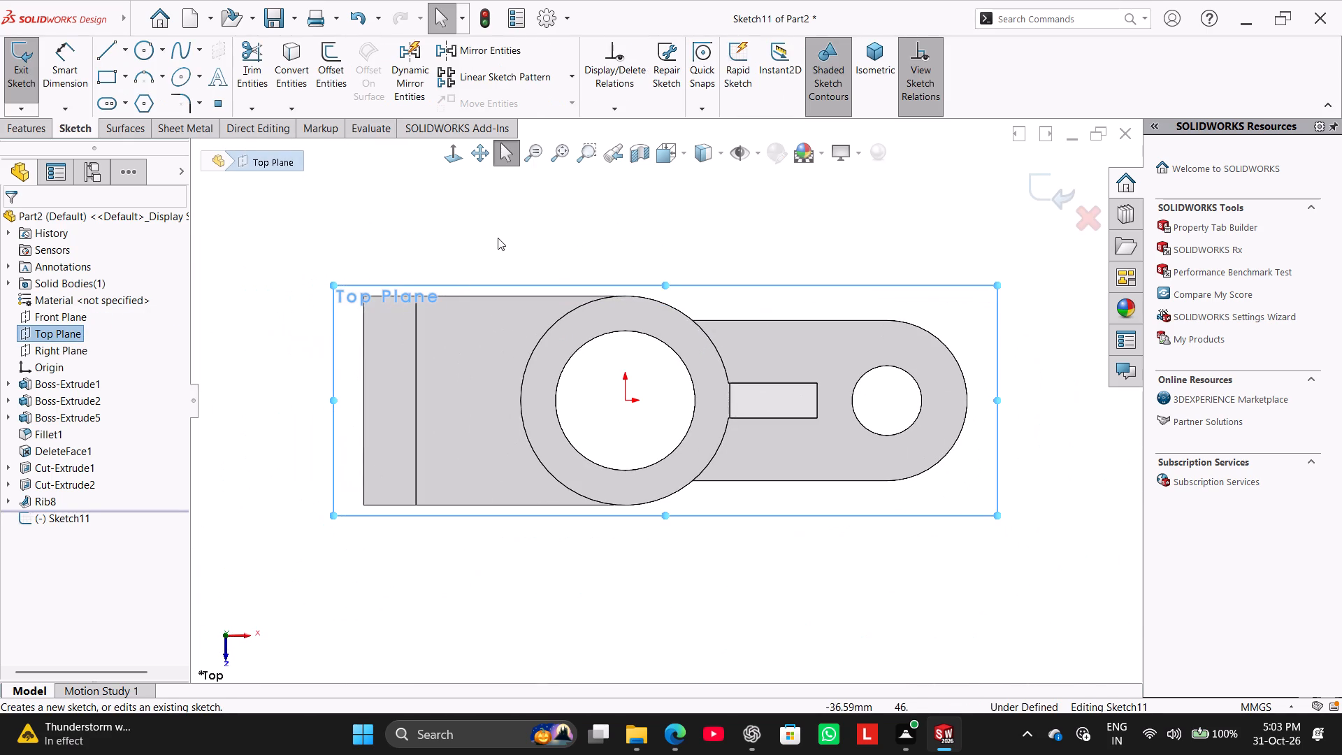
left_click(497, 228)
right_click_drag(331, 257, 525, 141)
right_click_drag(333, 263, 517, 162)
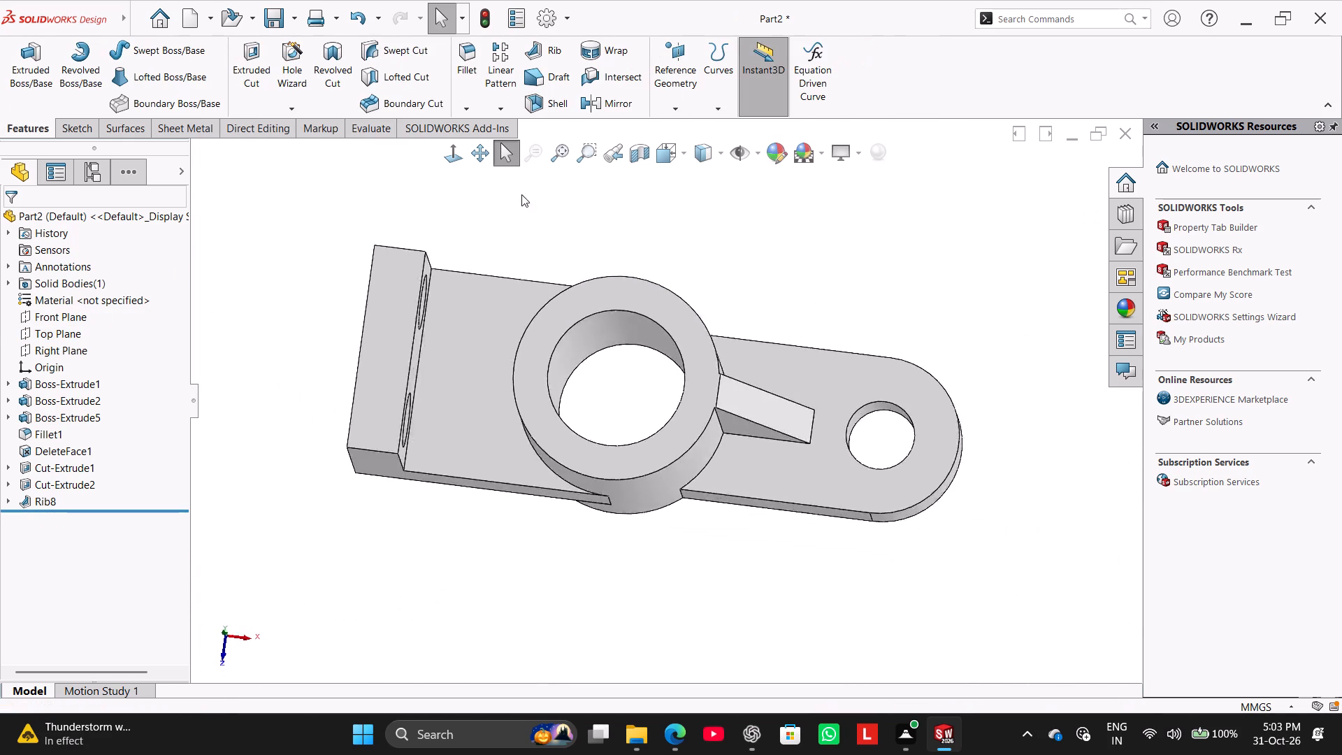
Examine the rib's junction with the cylinder's top rim and review the rib's sketch without changing it.
scroll(812, 331, "down", 6)
middle_click_drag(540, 357, 570, 404)
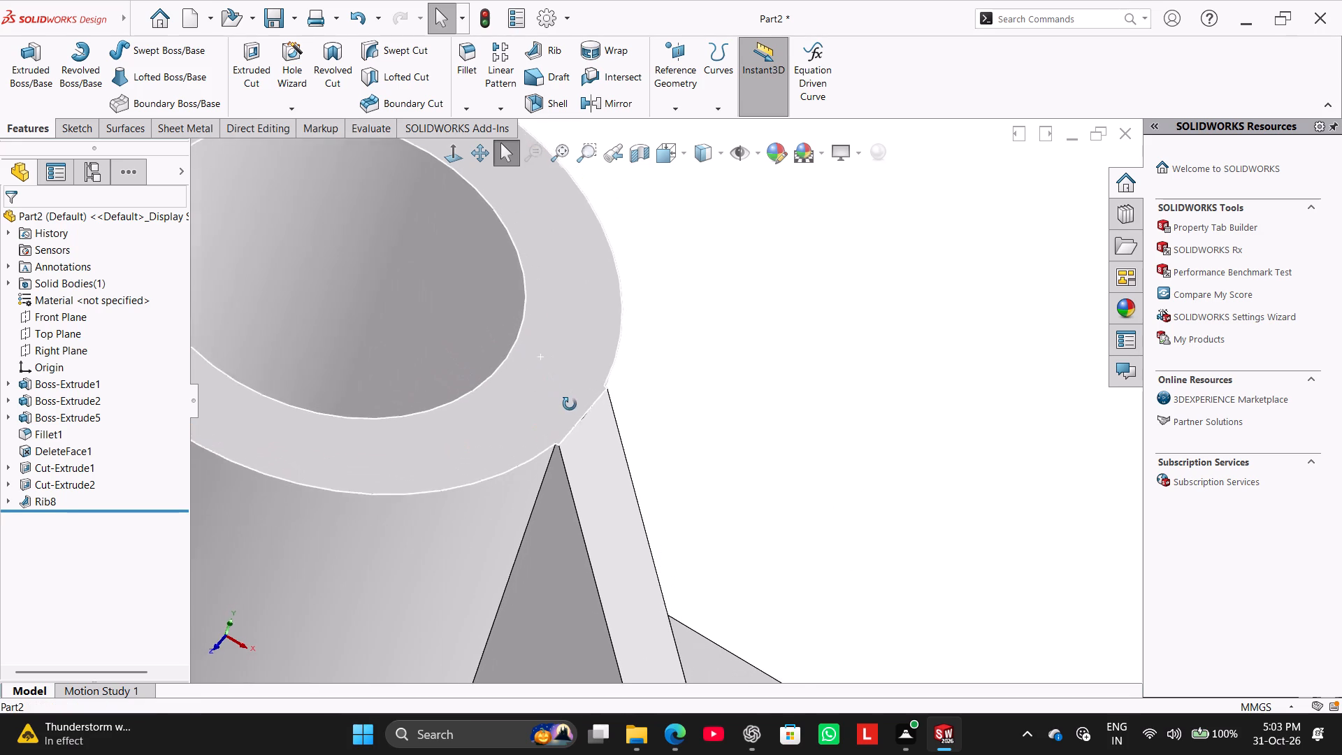
middle_click_drag(570, 404, 572, 412)
left_click(737, 368)
scroll(733, 379, "up", 6)
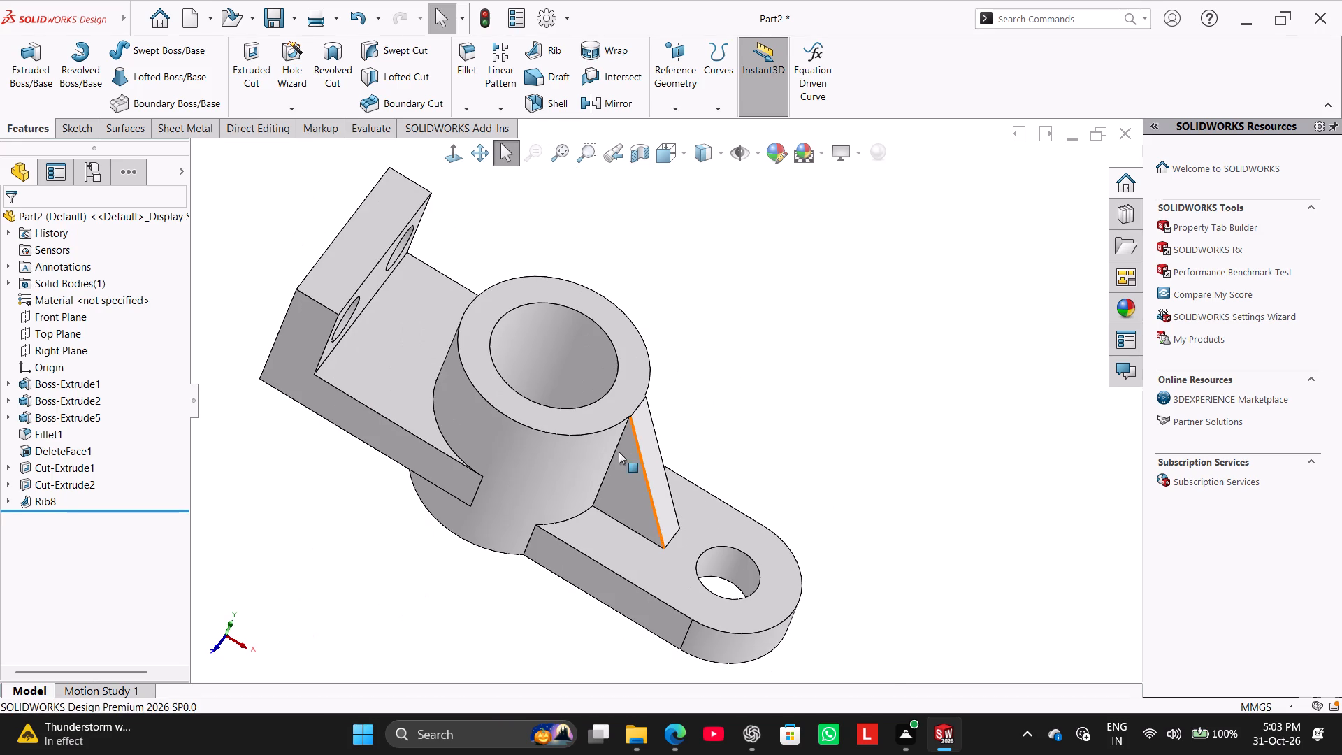
right_click(36, 500)
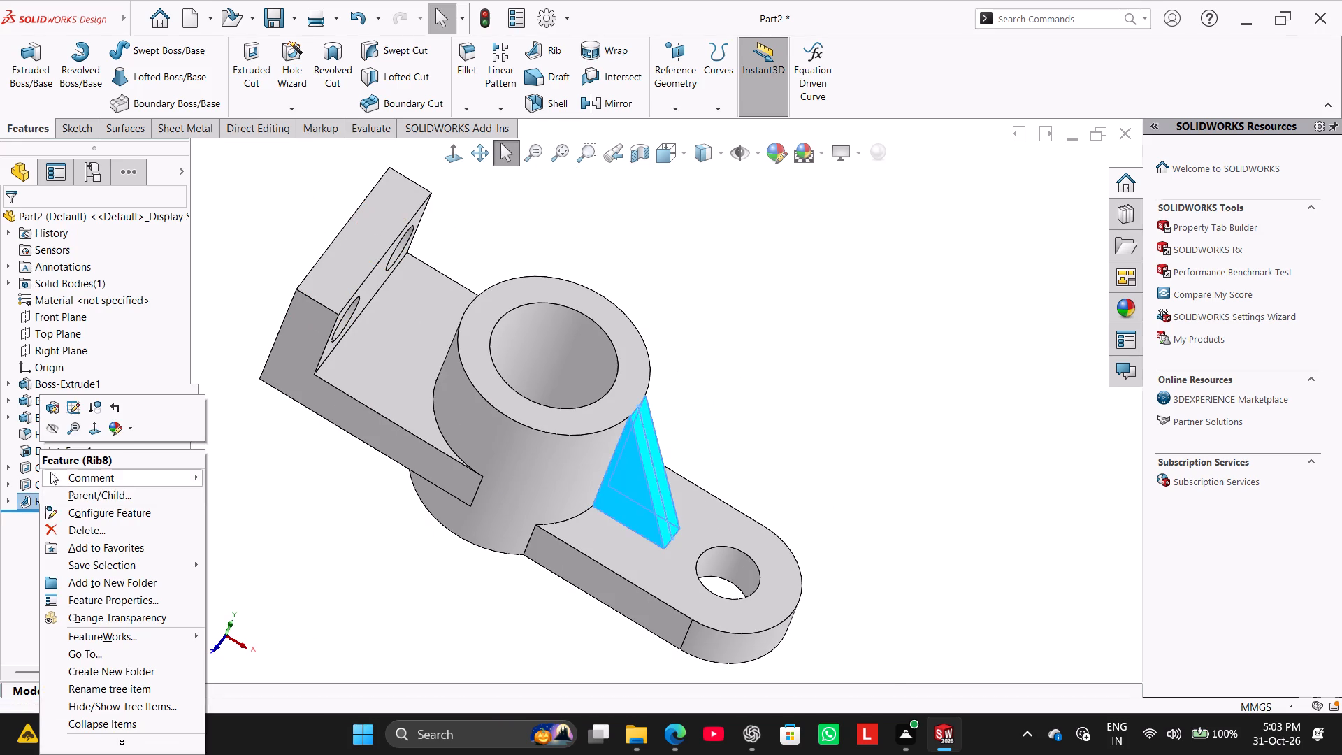
left_click(78, 409)
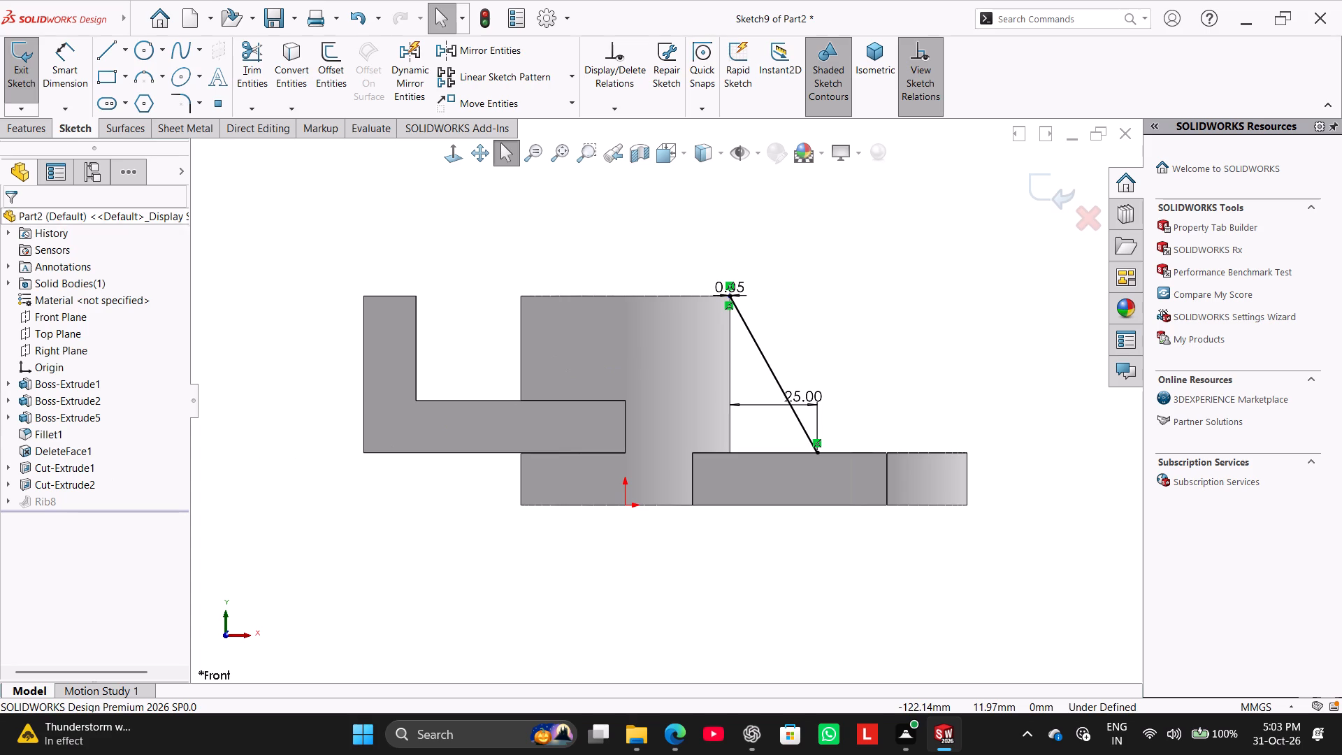
left_click(16, 63)
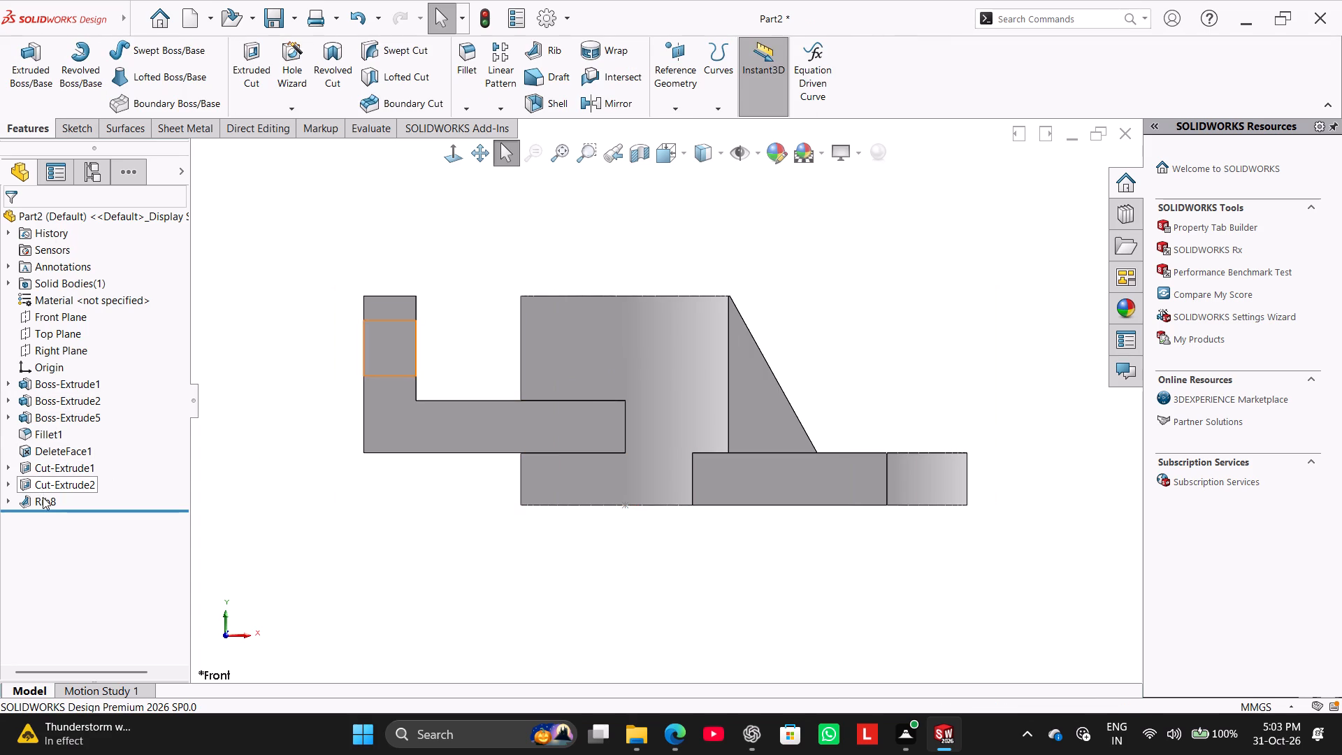
Start a sketch on the rib's side face and draw a line about 51.7 mm long from the rib's foot to the cylinder's top corner.
left_click(769, 401)
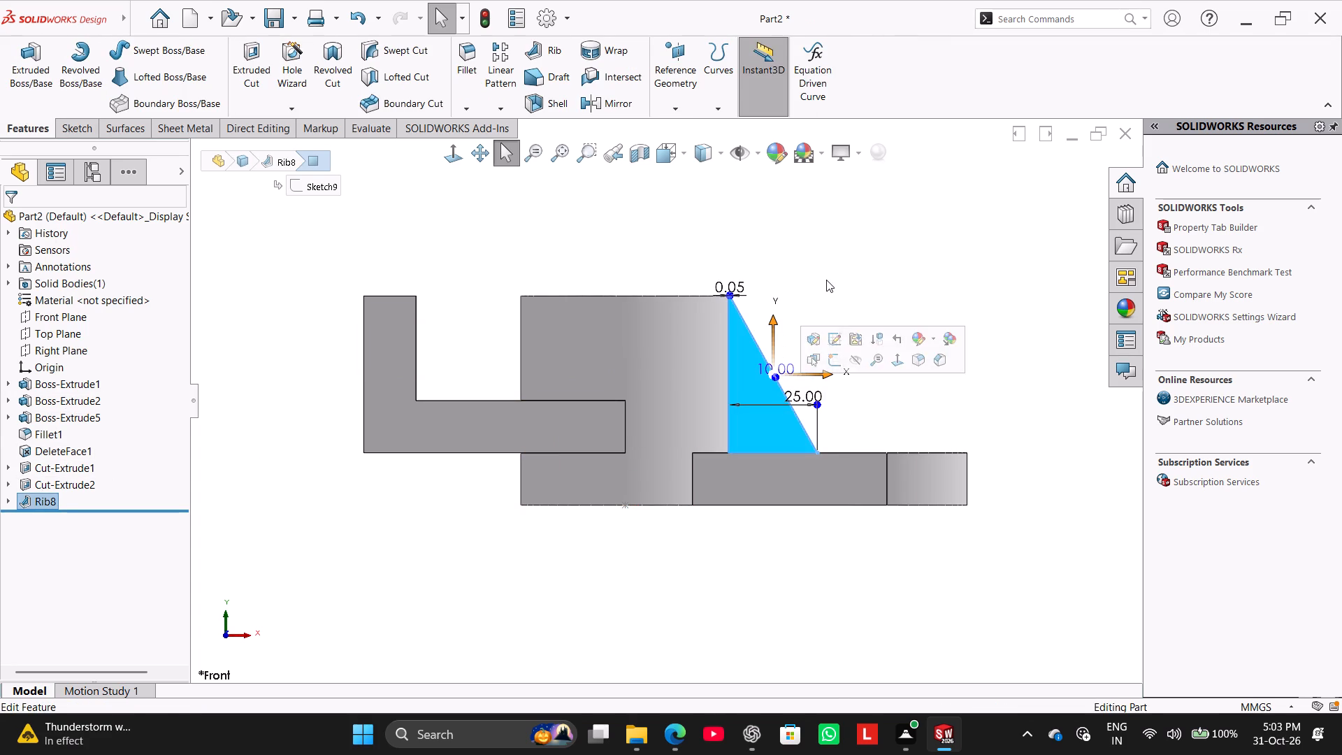
left_click(828, 261)
left_click(766, 380)
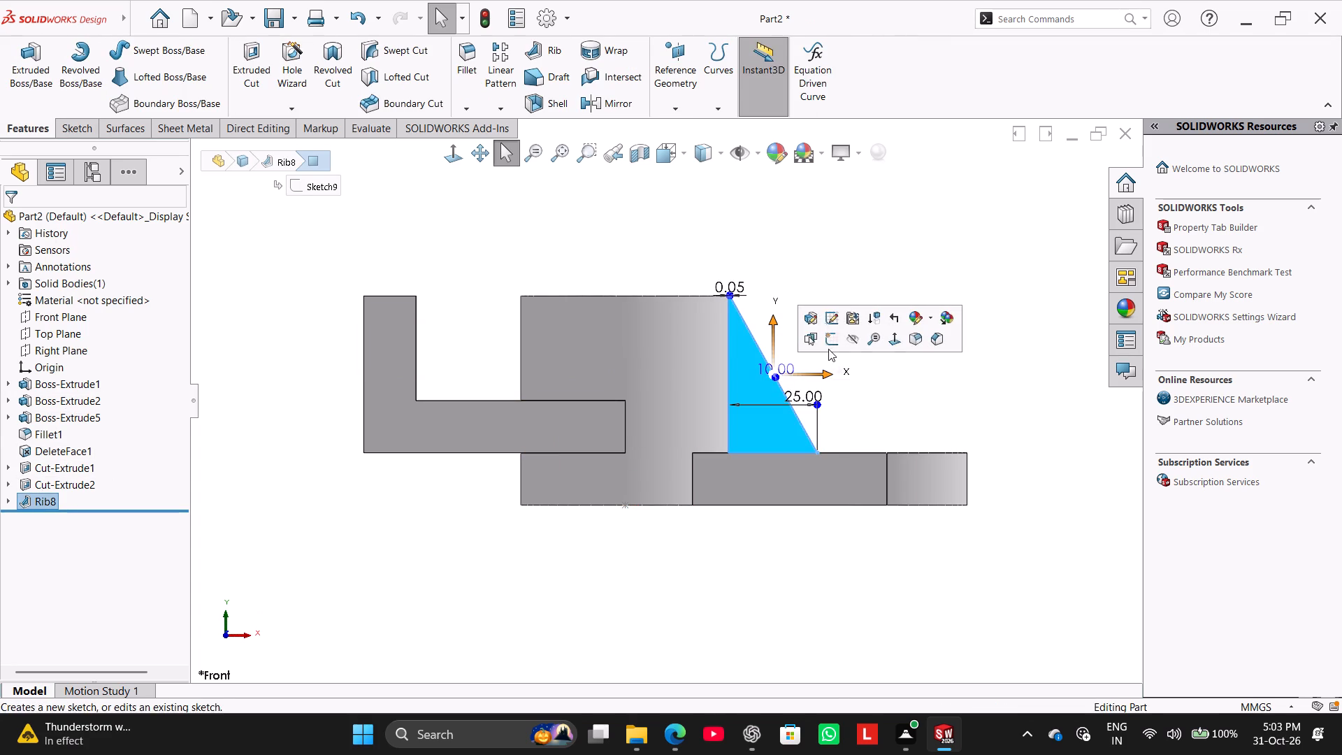
left_click(828, 349)
left_click(767, 235)
scroll(778, 319, "down", 4)
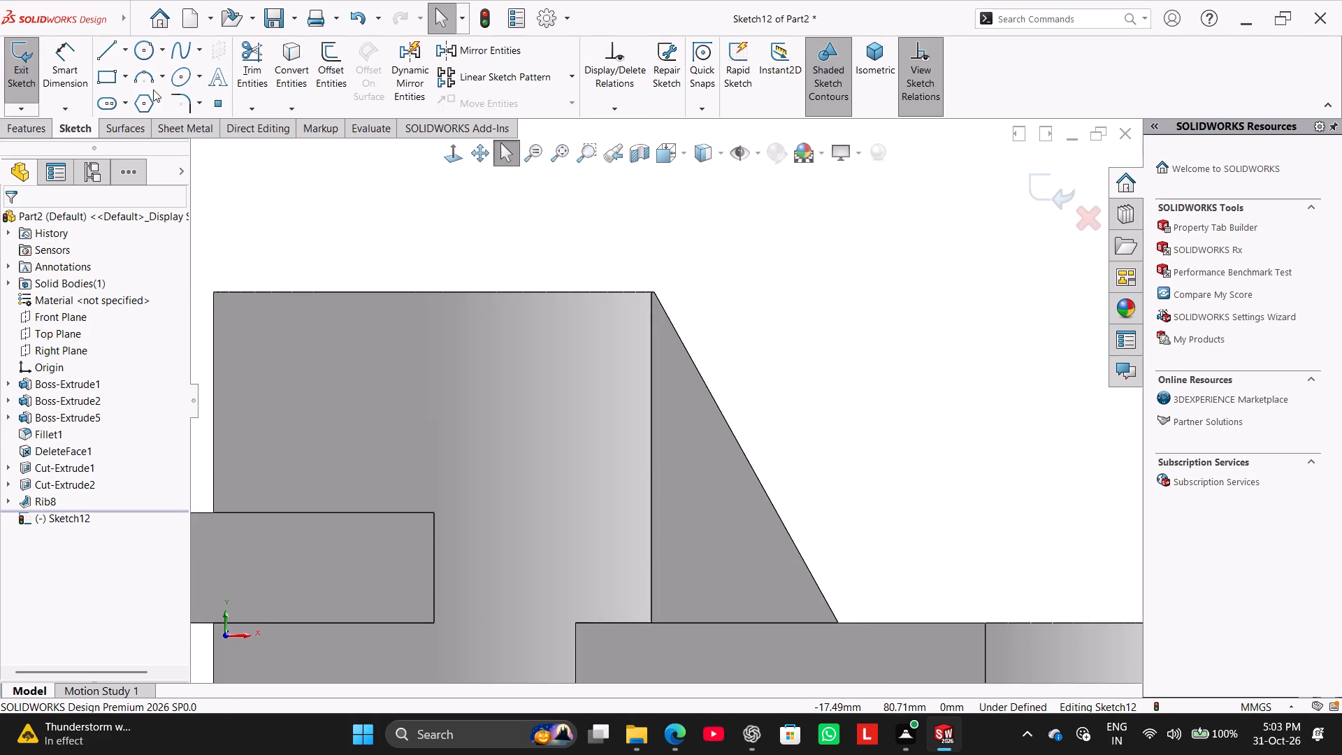
left_click(96, 50)
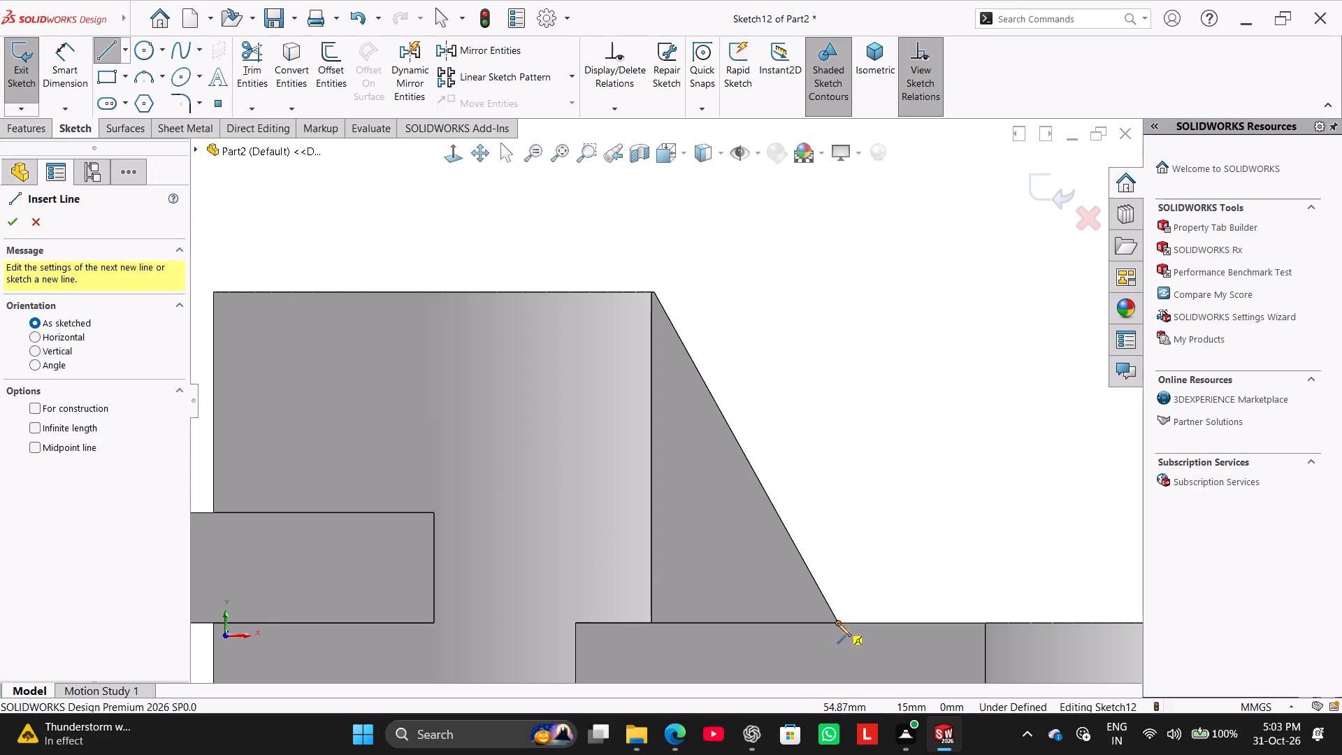
left_click(837, 623)
left_click(650, 292)
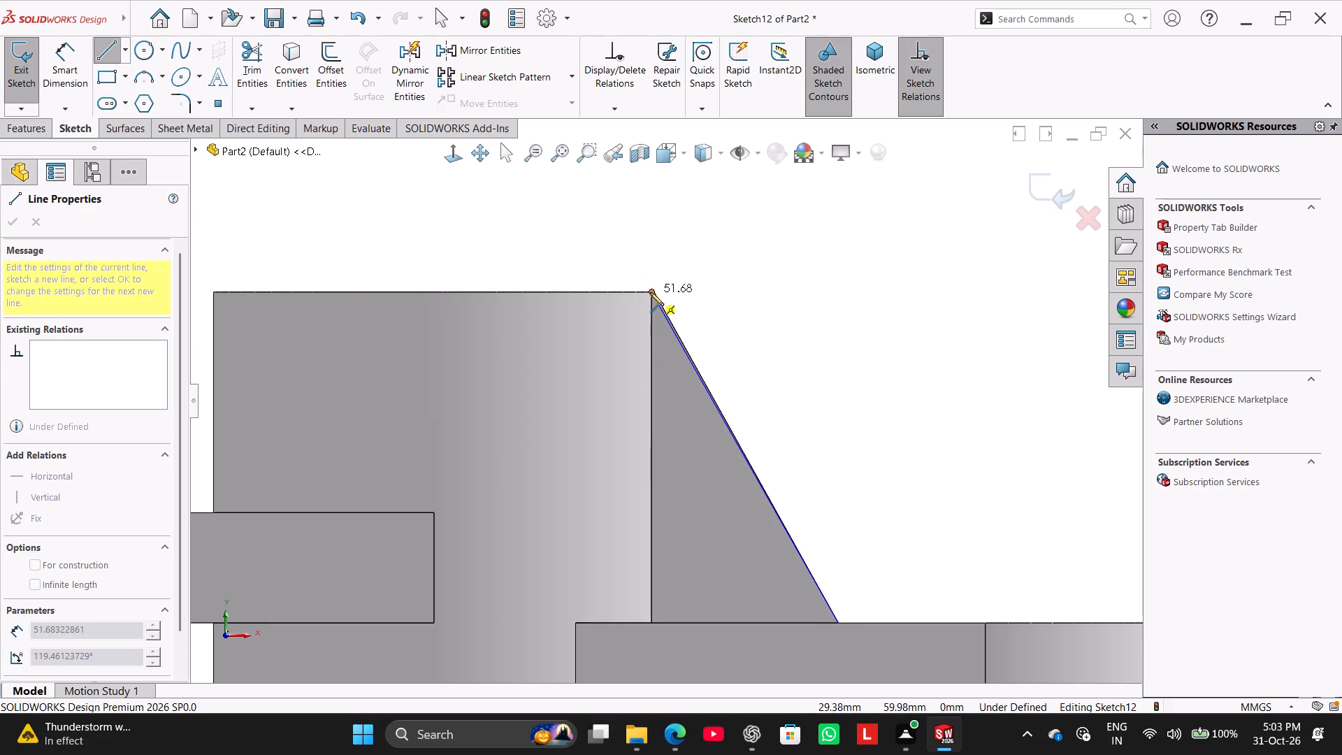
right_click(614, 250)
left_click(647, 265)
Convert the rib's slanted edge into a sketch line.
scroll(786, 406, "down", 4)
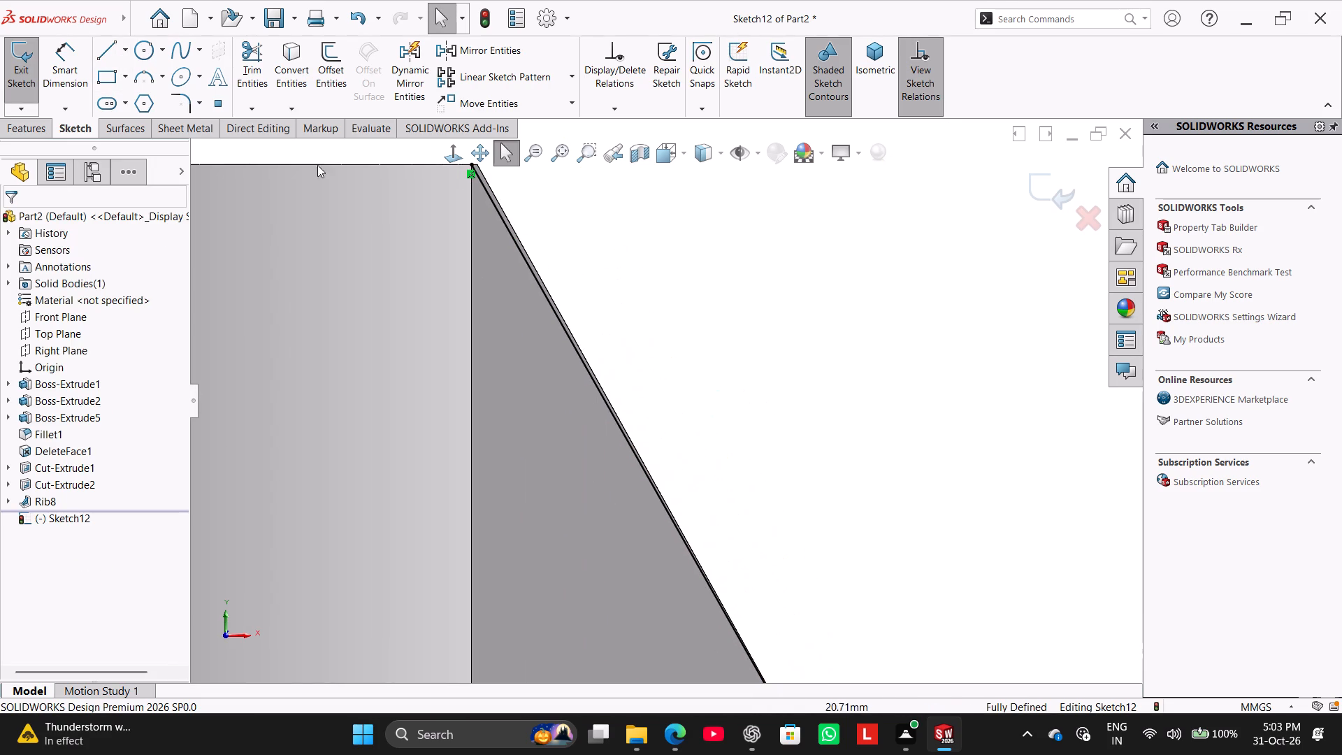
left_click(300, 69)
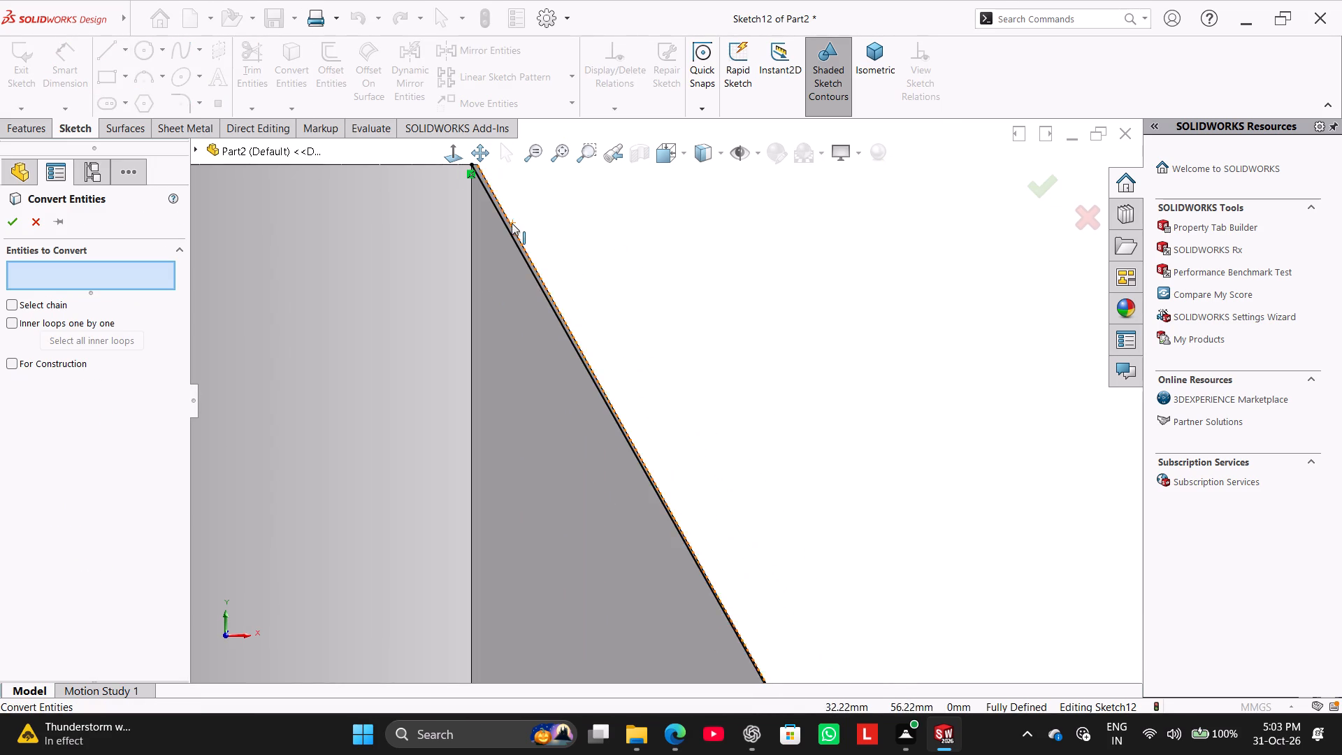
left_click(510, 223)
left_click(18, 229)
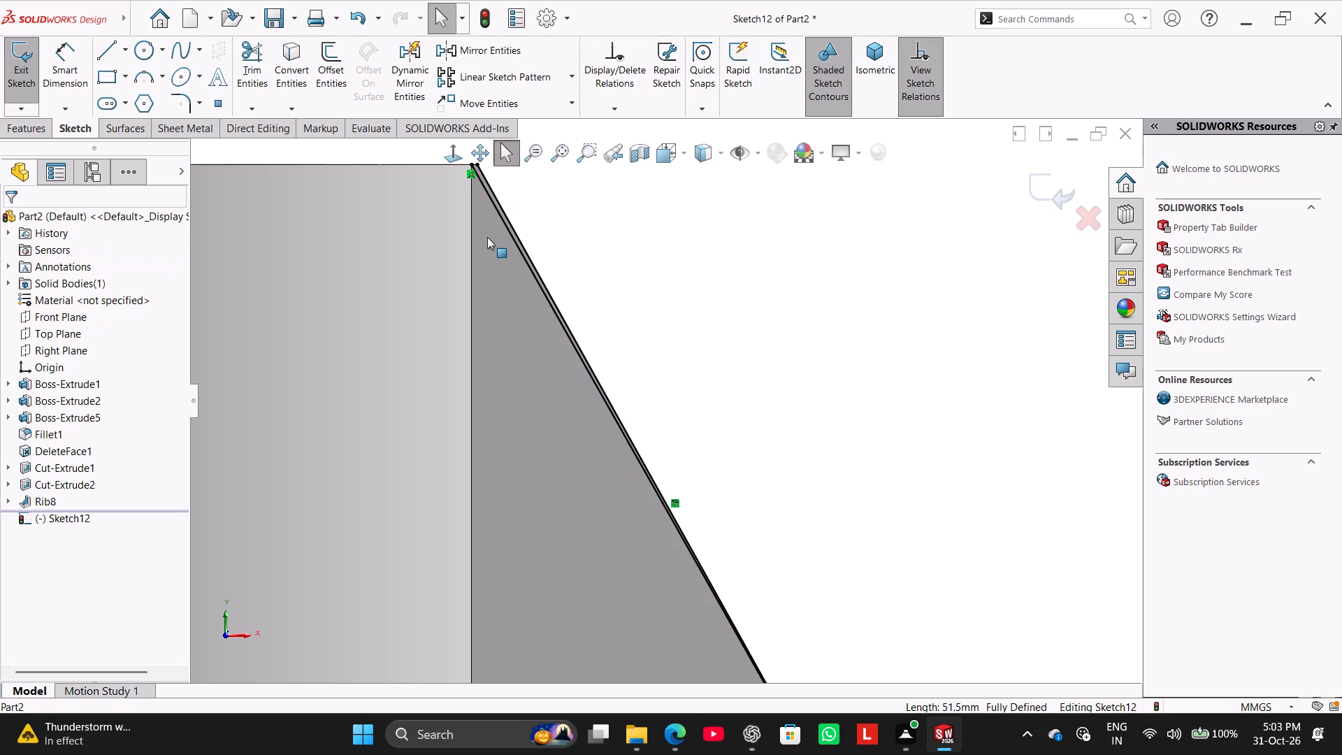
Close the sliver profile with a horizontal line about 0.37 mm long joining the upper ends of the two slanted lines.
scroll(487, 237, "down", 4)
scroll(616, 220, "up", 3)
scroll(534, 250, "down", 3)
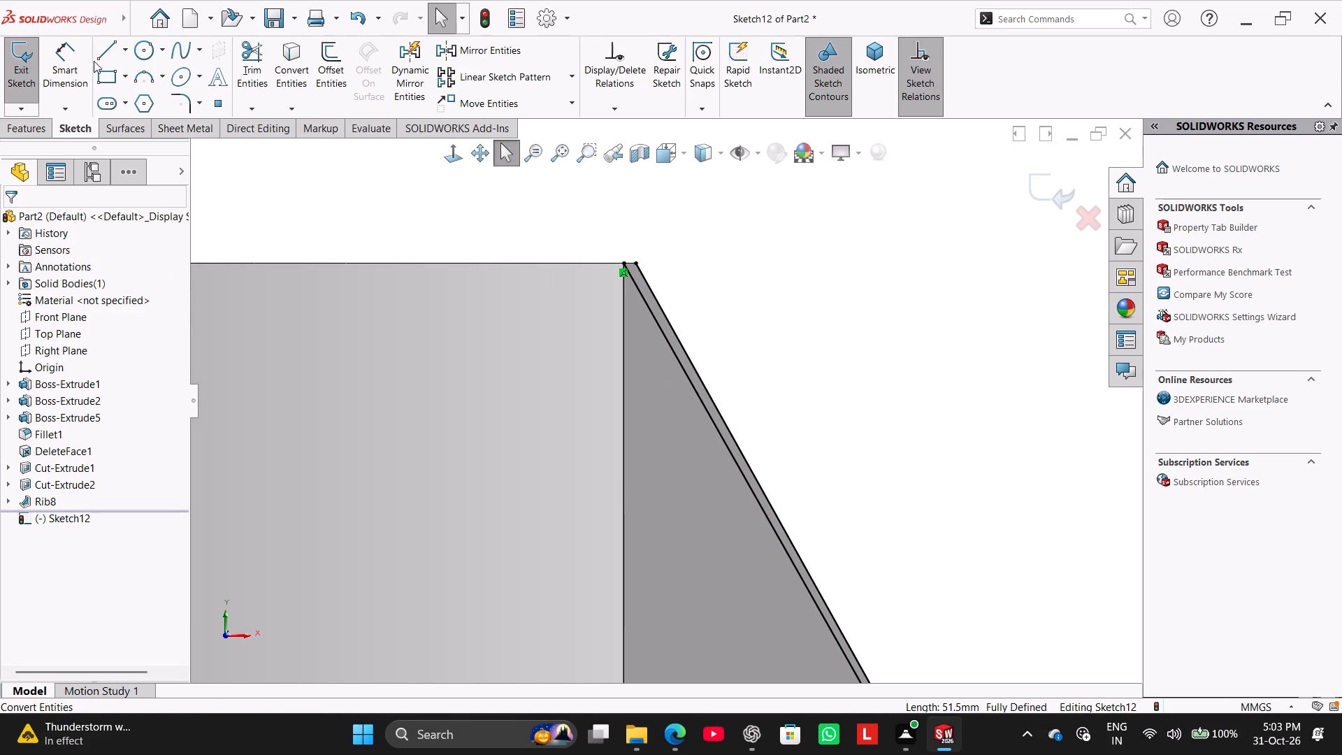
left_click(101, 61)
scroll(721, 280, "down", 7)
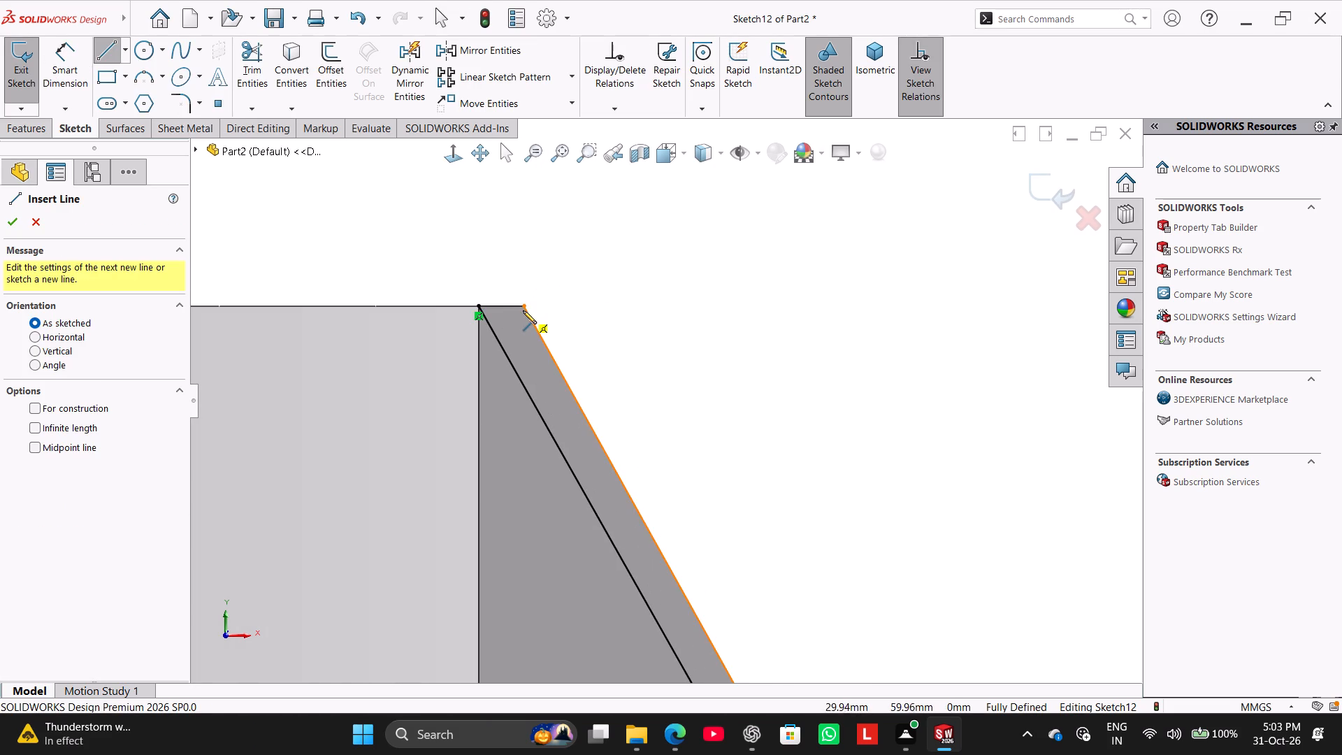
left_click(523, 308)
left_click(479, 304)
scroll(667, 338, "up", 4)
right_click(700, 349)
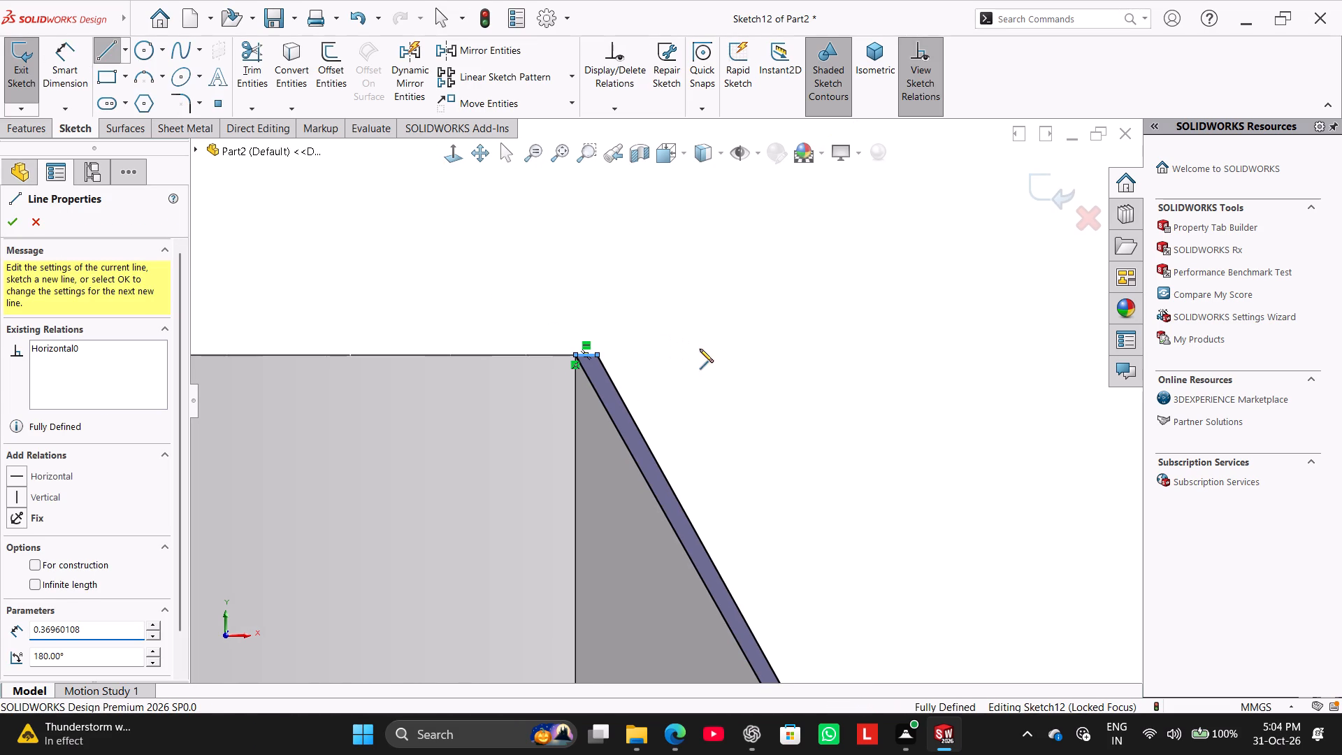
left_click(727, 366)
scroll(746, 538, "up", 17)
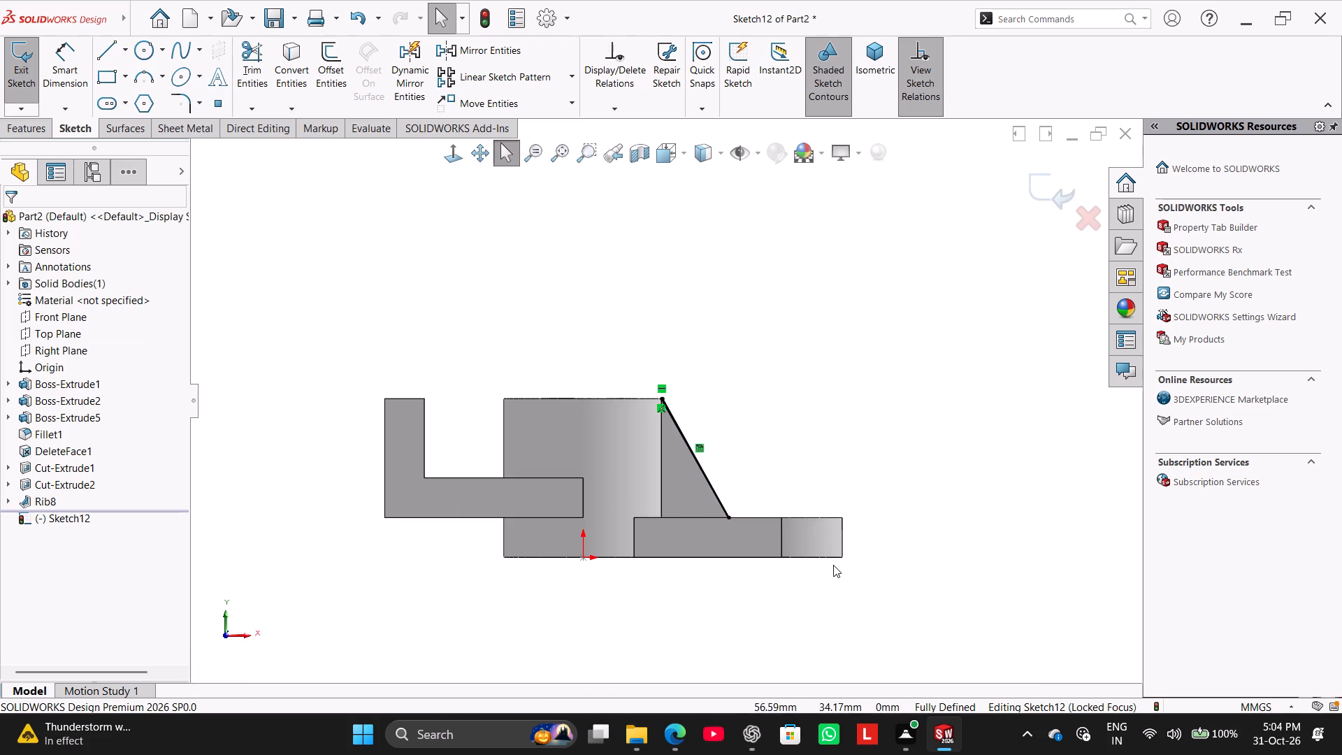
Create an Extruded Cut of the sliver profile with the Up To Next end condition, keeping all bodies.
scroll(687, 463, "down", 4)
left_click(21, 129)
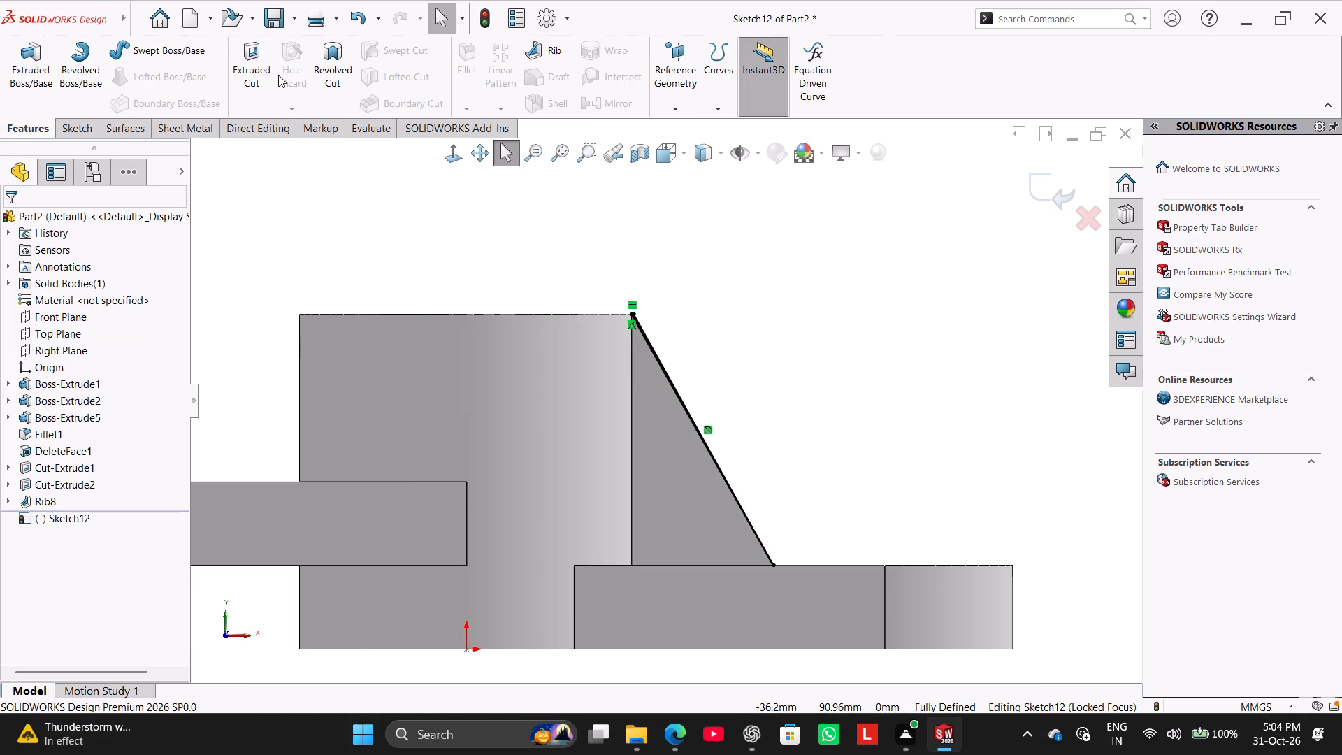
left_click(255, 67)
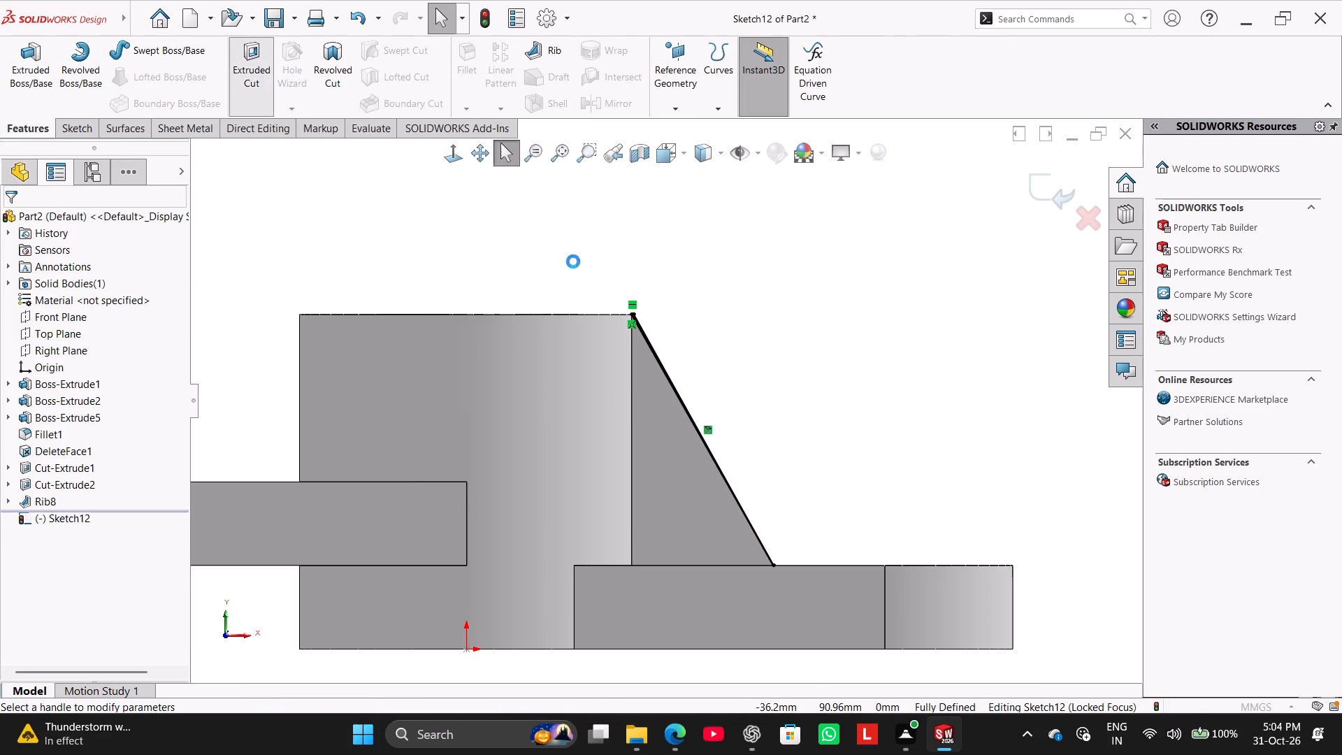
middle_click_drag(579, 262, 509, 333)
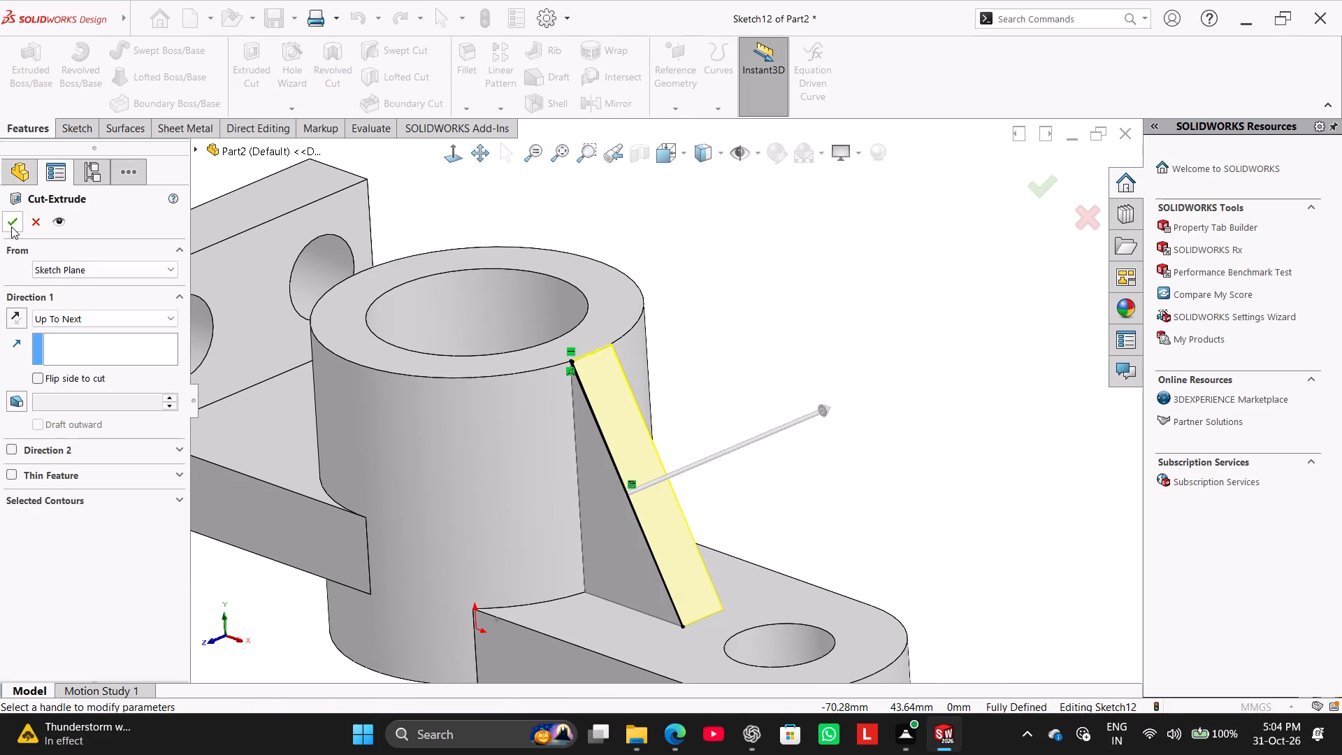
left_click(11, 226)
left_click(41, 43)
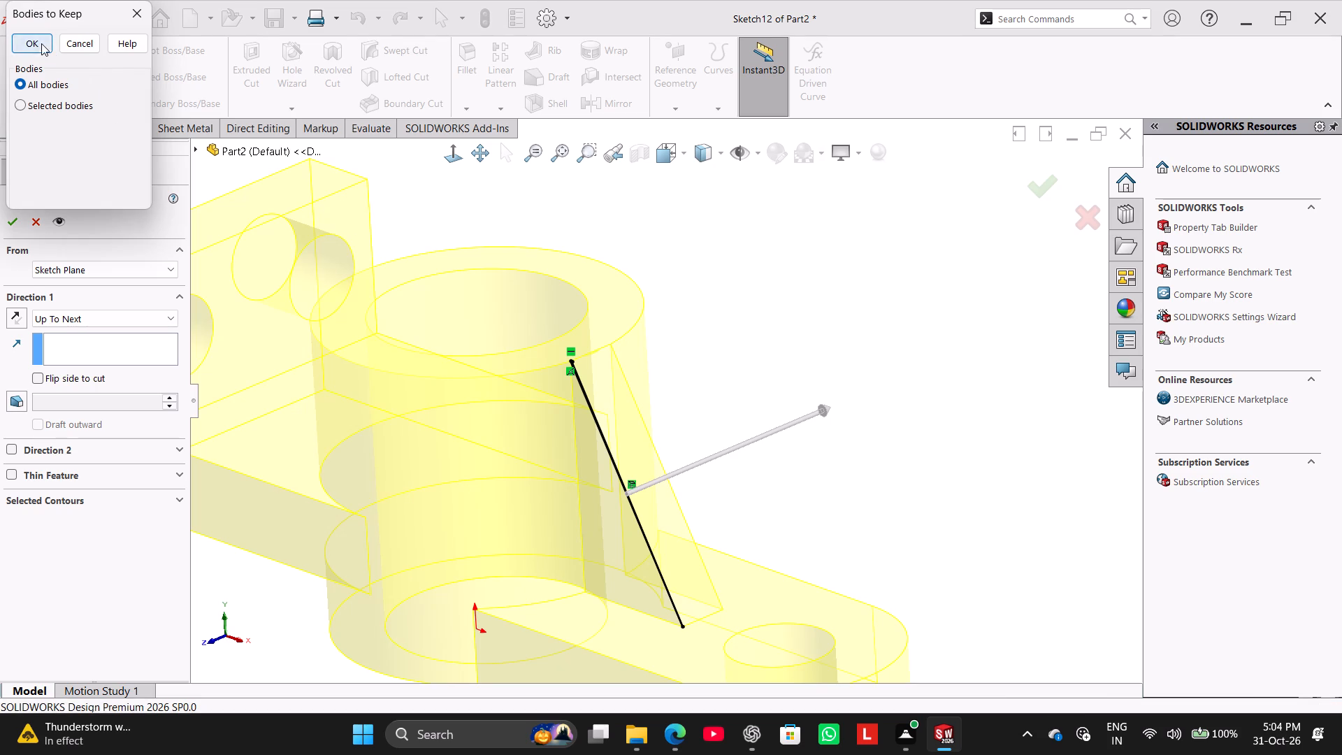
Examine the cut where the rib's top meets the cylinder's upper rim.
left_click(763, 286)
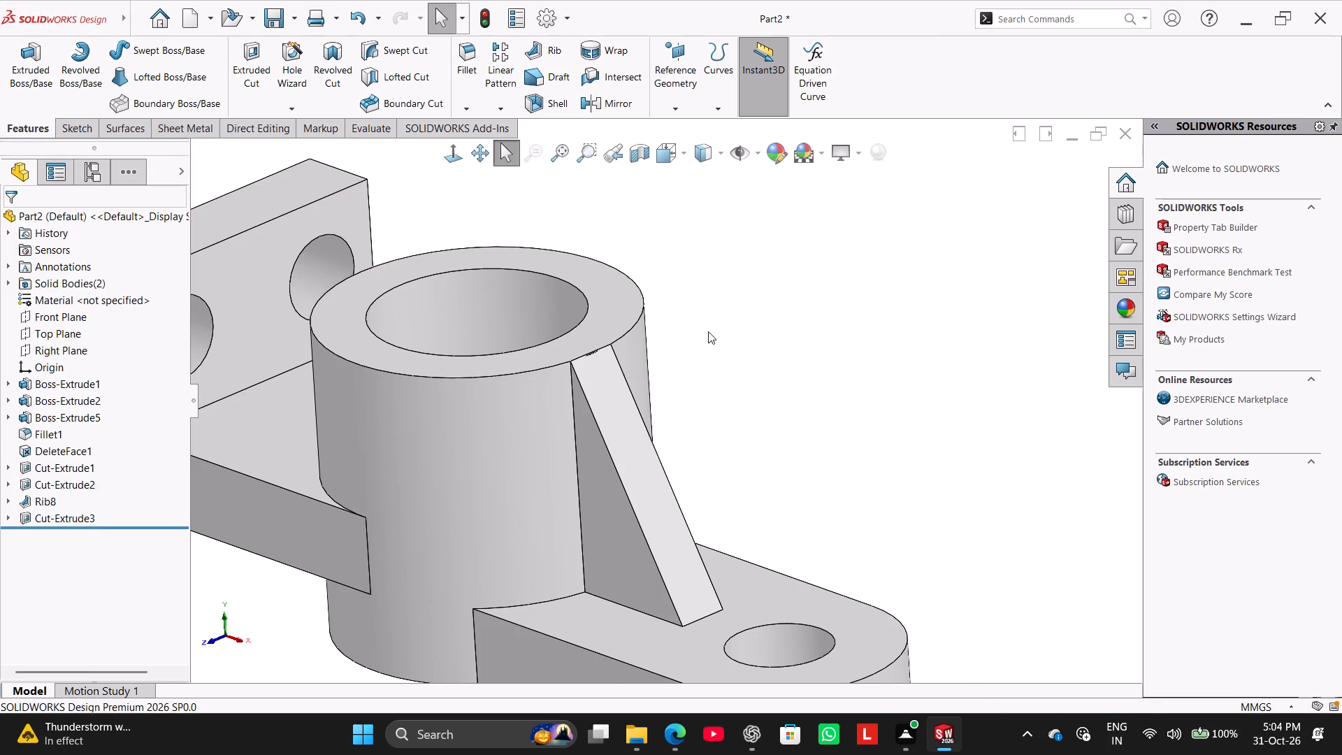
middle_click_drag(710, 333, 758, 424)
left_click(733, 377)
scroll(733, 377, "up", 2)
scroll(695, 392, "down", 5)
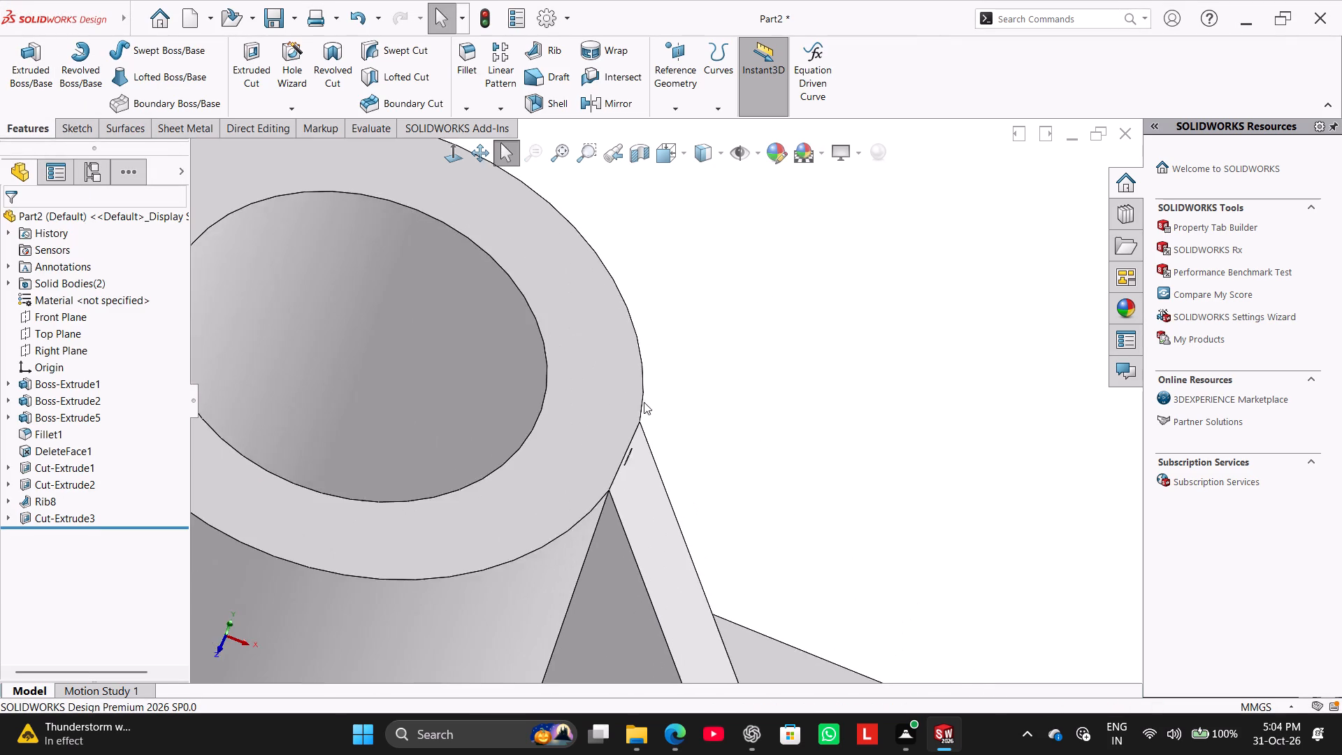
scroll(644, 402, "down", 3)
scroll(635, 506, "down", 7)
scroll(644, 443, "up", 8)
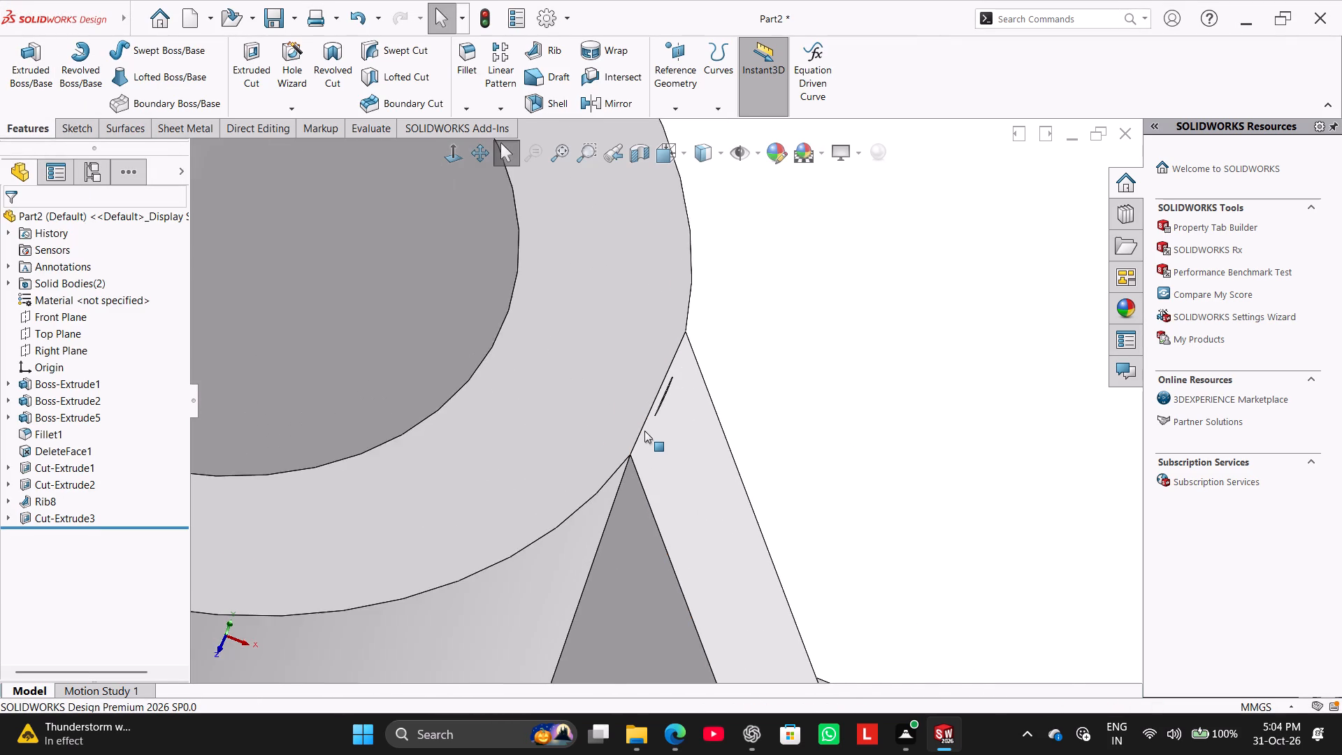
scroll(644, 431, "up", 8)
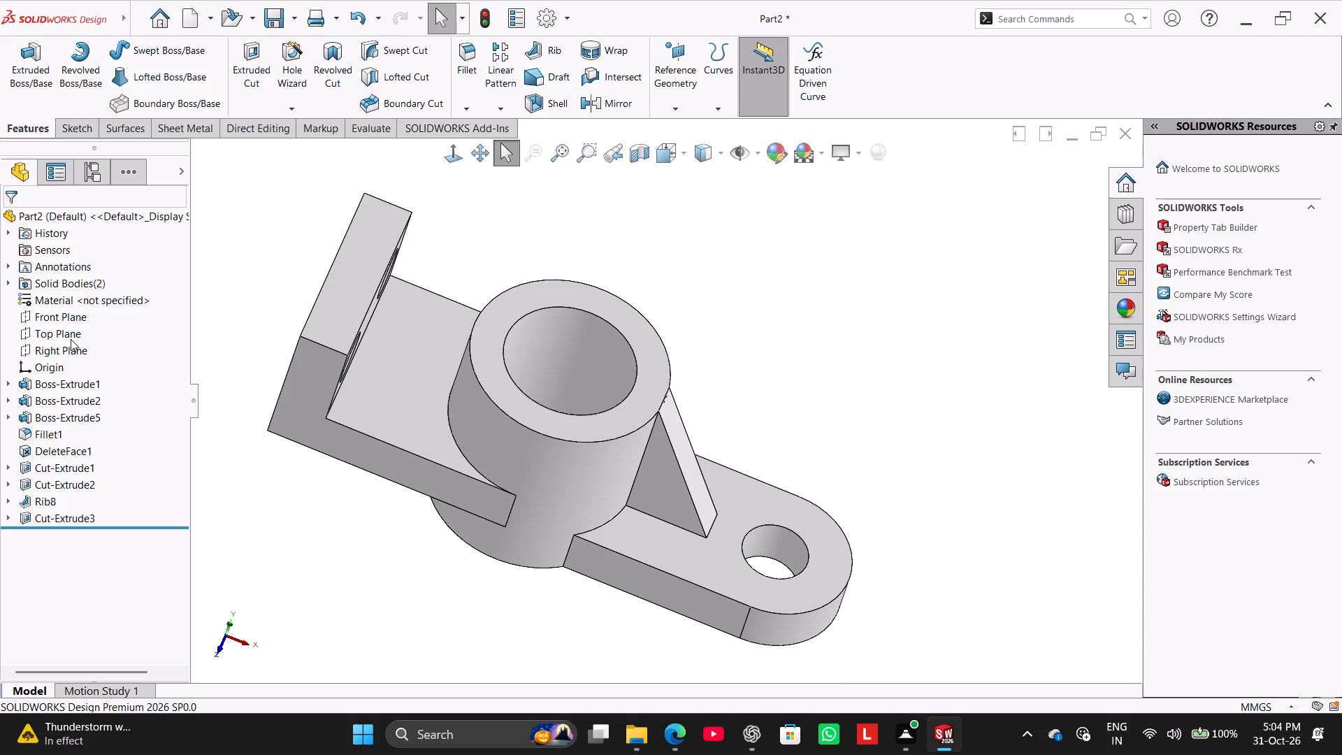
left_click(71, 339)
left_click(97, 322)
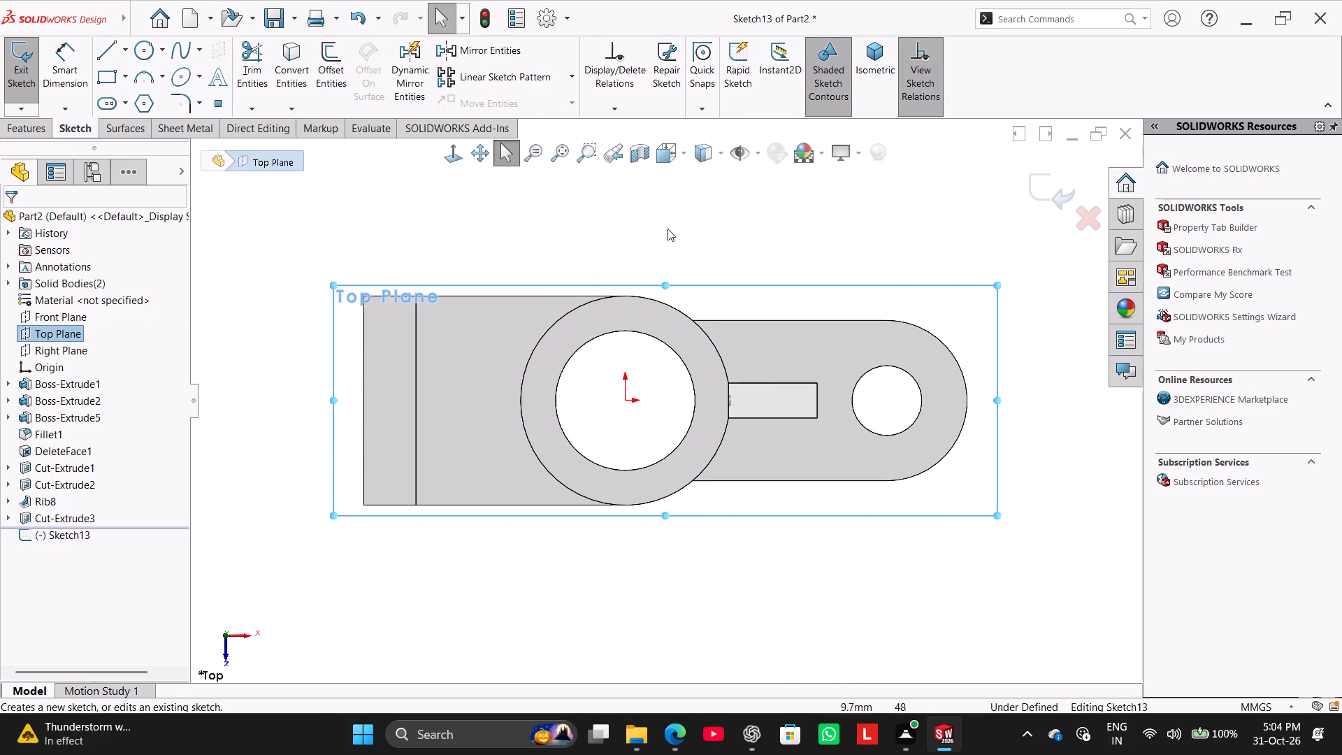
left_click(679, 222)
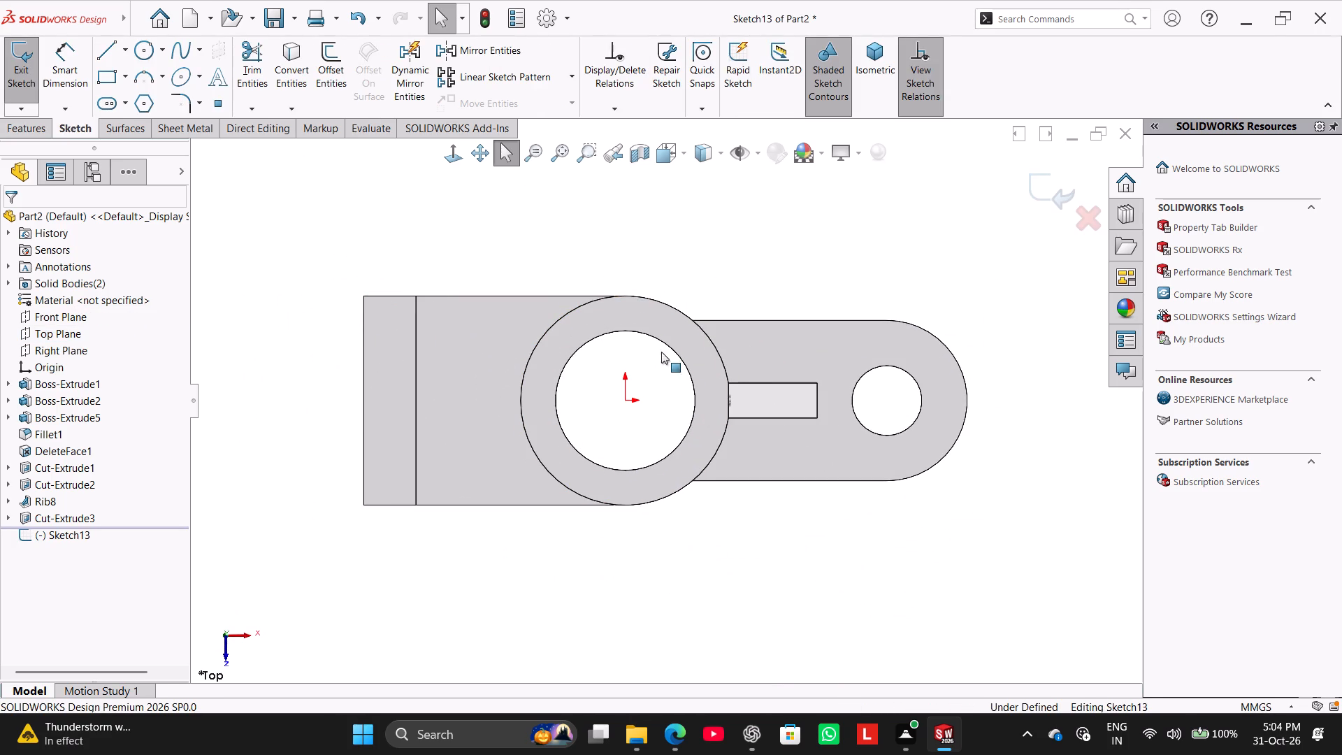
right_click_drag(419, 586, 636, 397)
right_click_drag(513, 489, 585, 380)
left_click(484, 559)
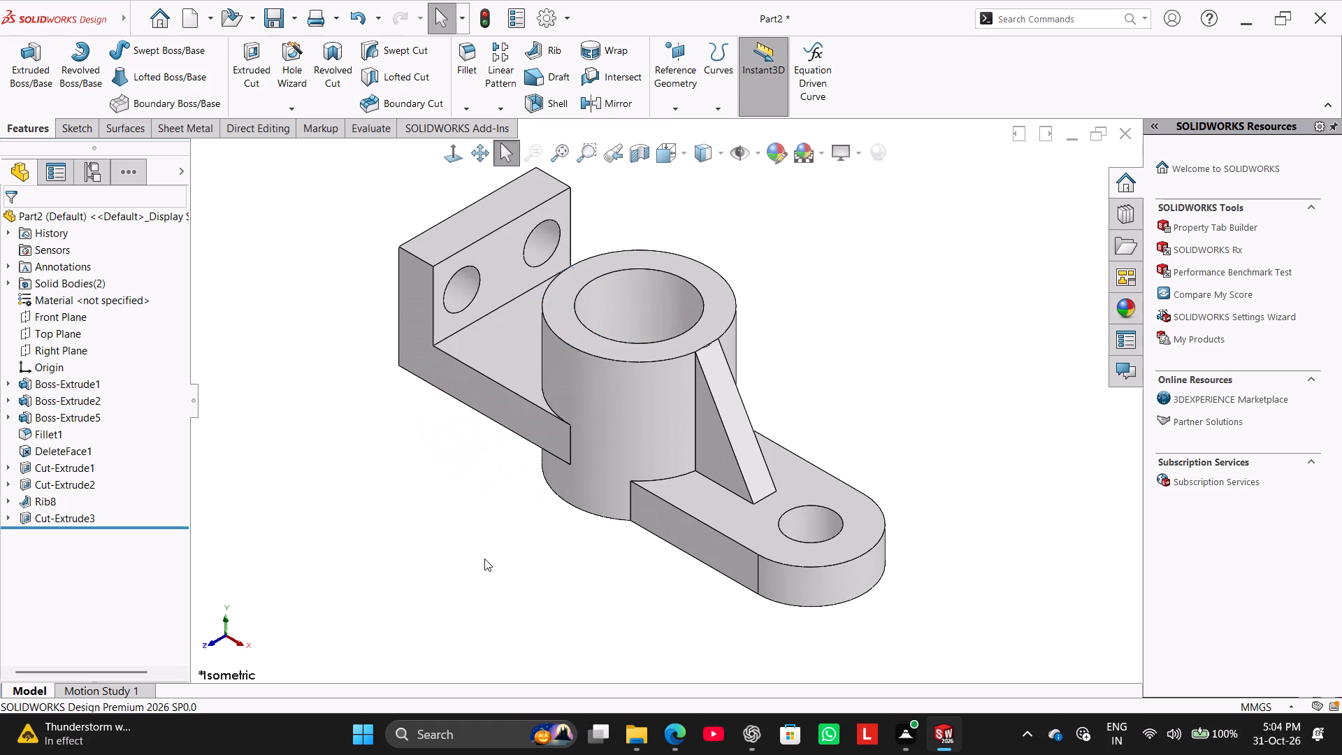
Examine the rib's upper end against the cylinder's rim from several angles.
scroll(689, 328, "down", 5)
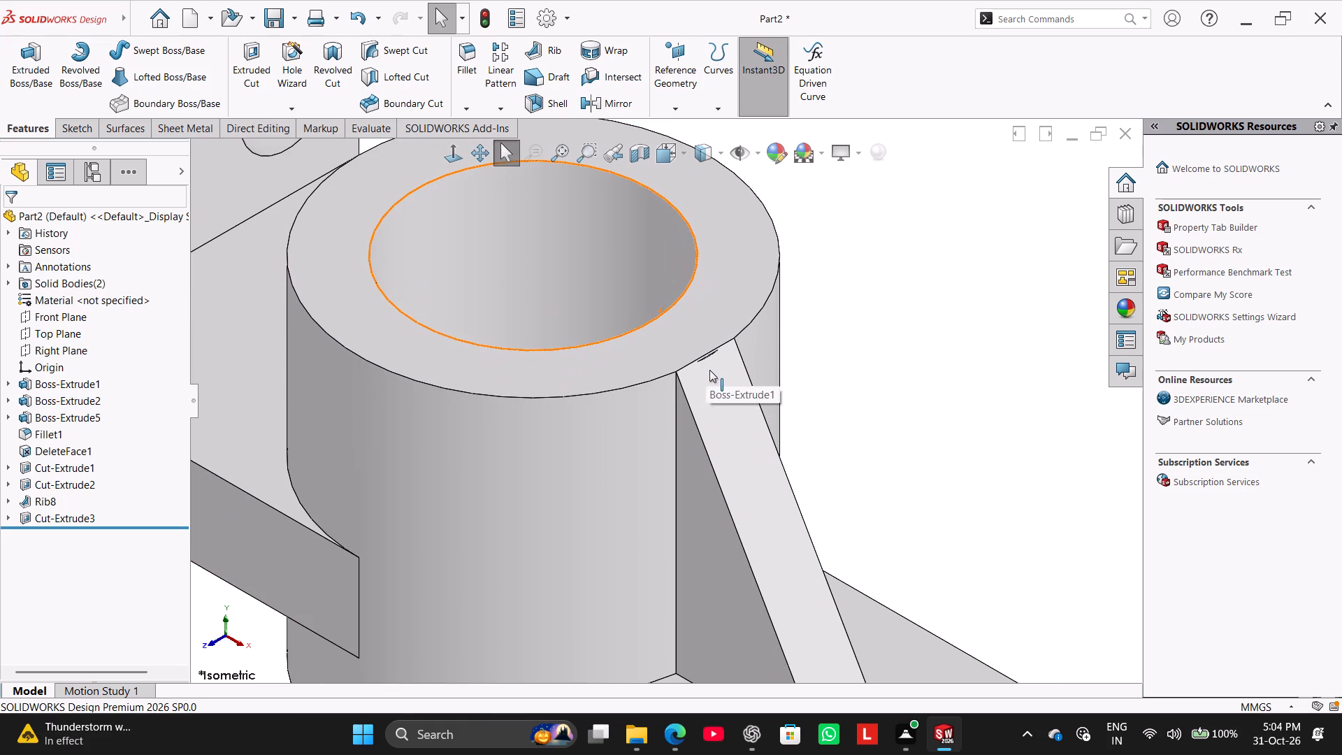
middle_click_drag(730, 415, 748, 407)
middle_click_drag(748, 407, 811, 379)
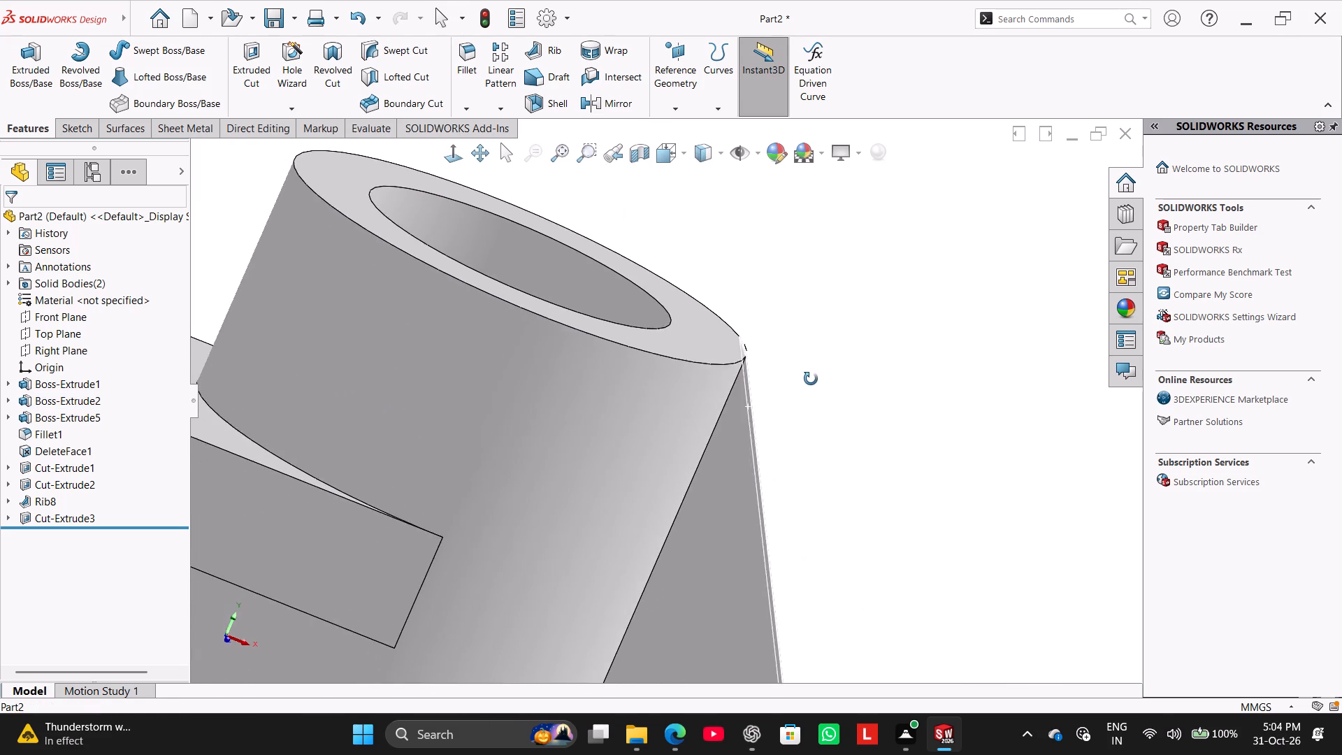
middle_click_drag(811, 379, 813, 374)
left_click(830, 330)
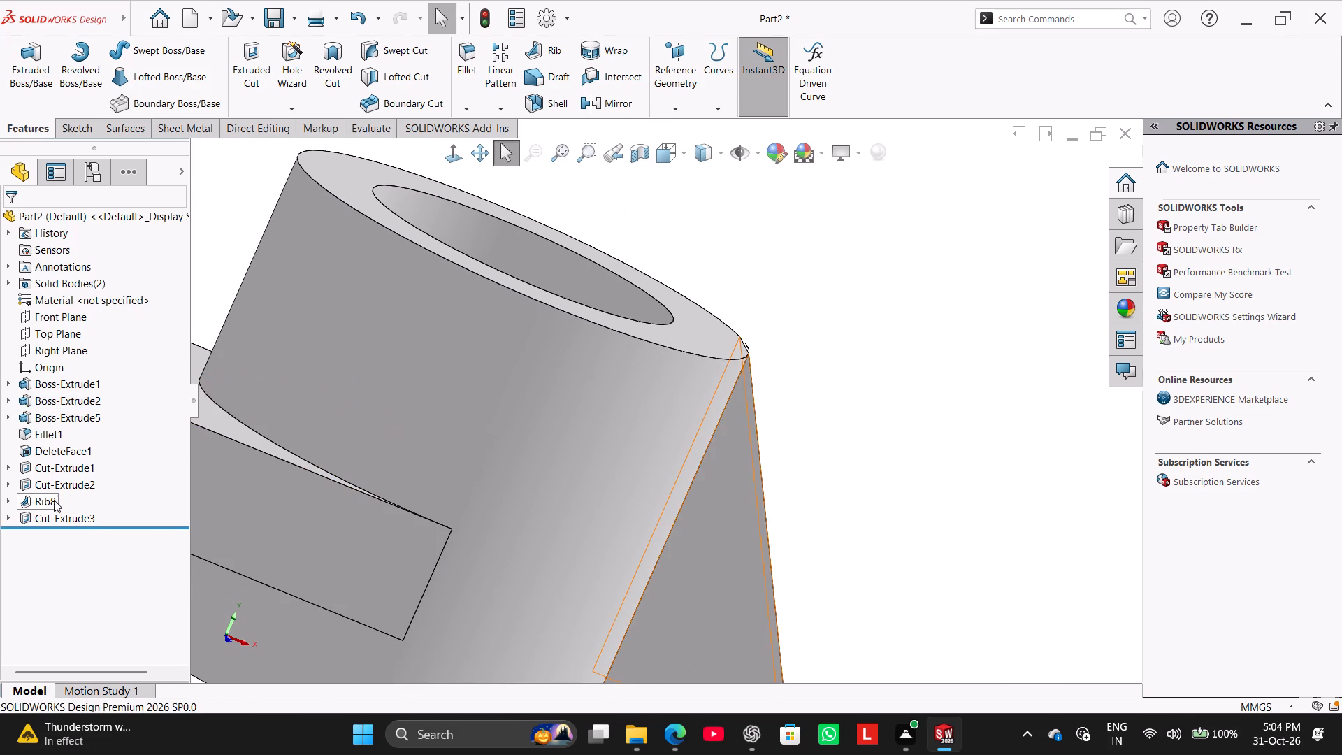
Reopen the rib's sketch and delete the 0.05 mm dimension at the slanted line's upper end.
right_click(52, 499)
left_click(87, 408)
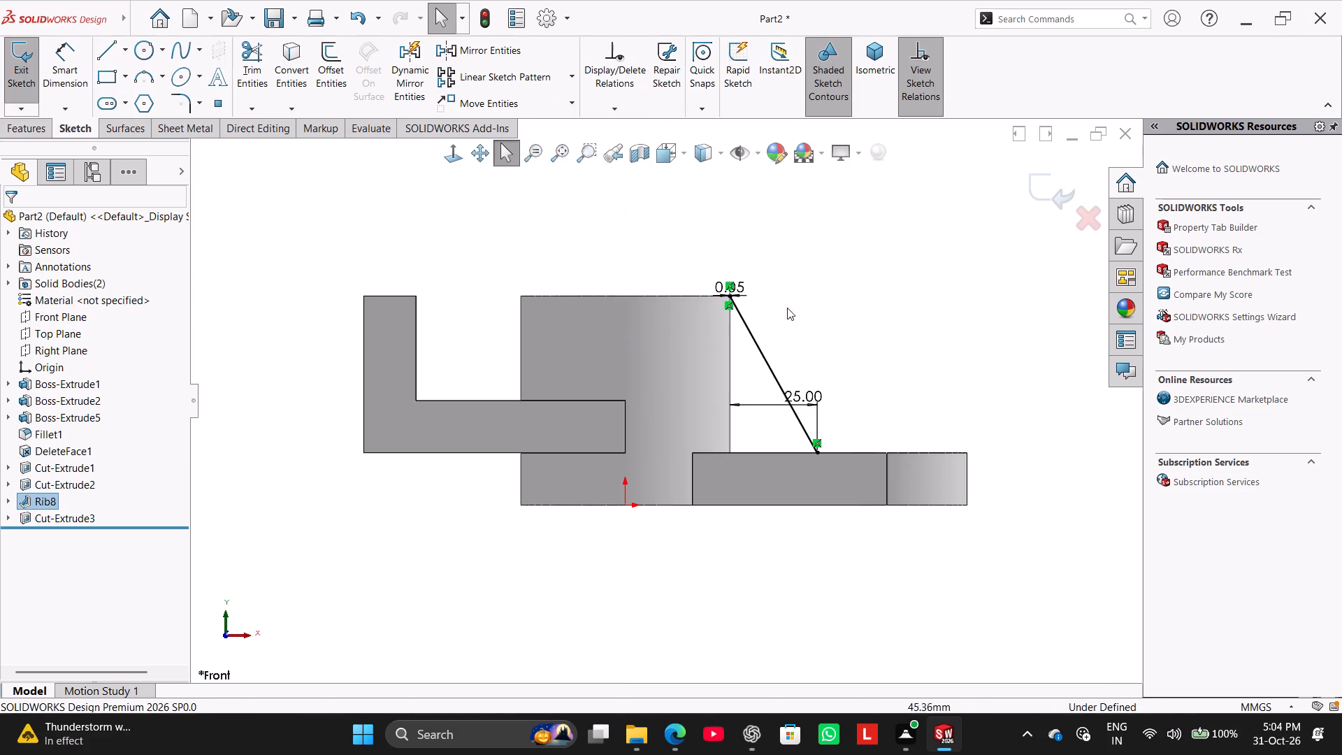
scroll(728, 283, "down", 11)
scroll(637, 344, "down", 8)
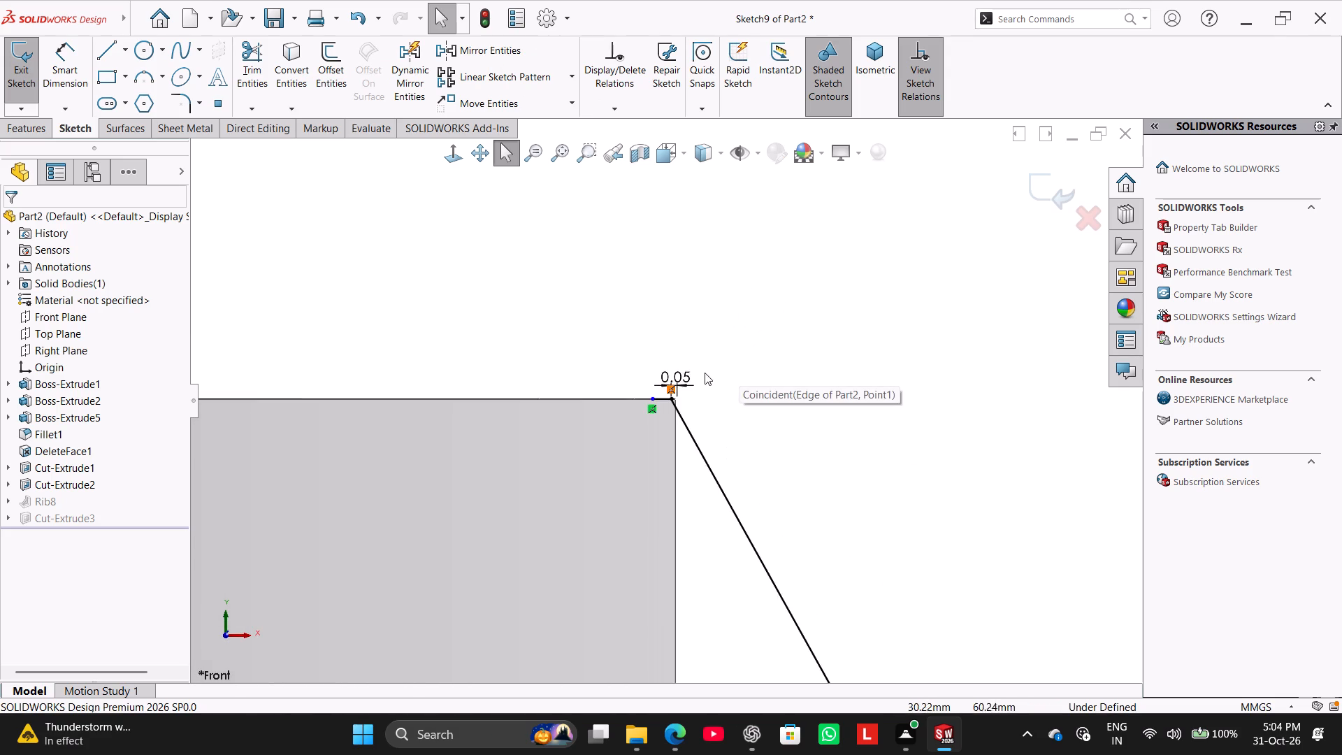
scroll(705, 373, "down", 13)
right_click(503, 384)
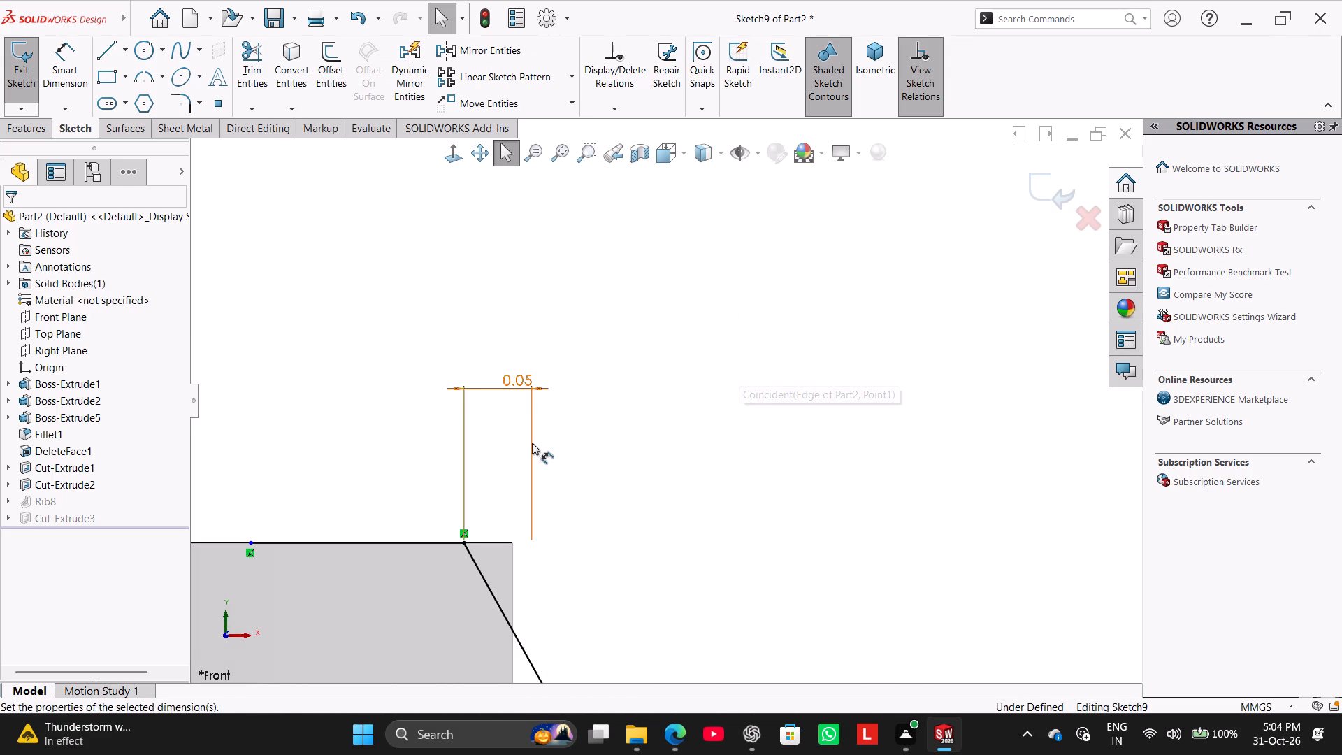
left_click(546, 552)
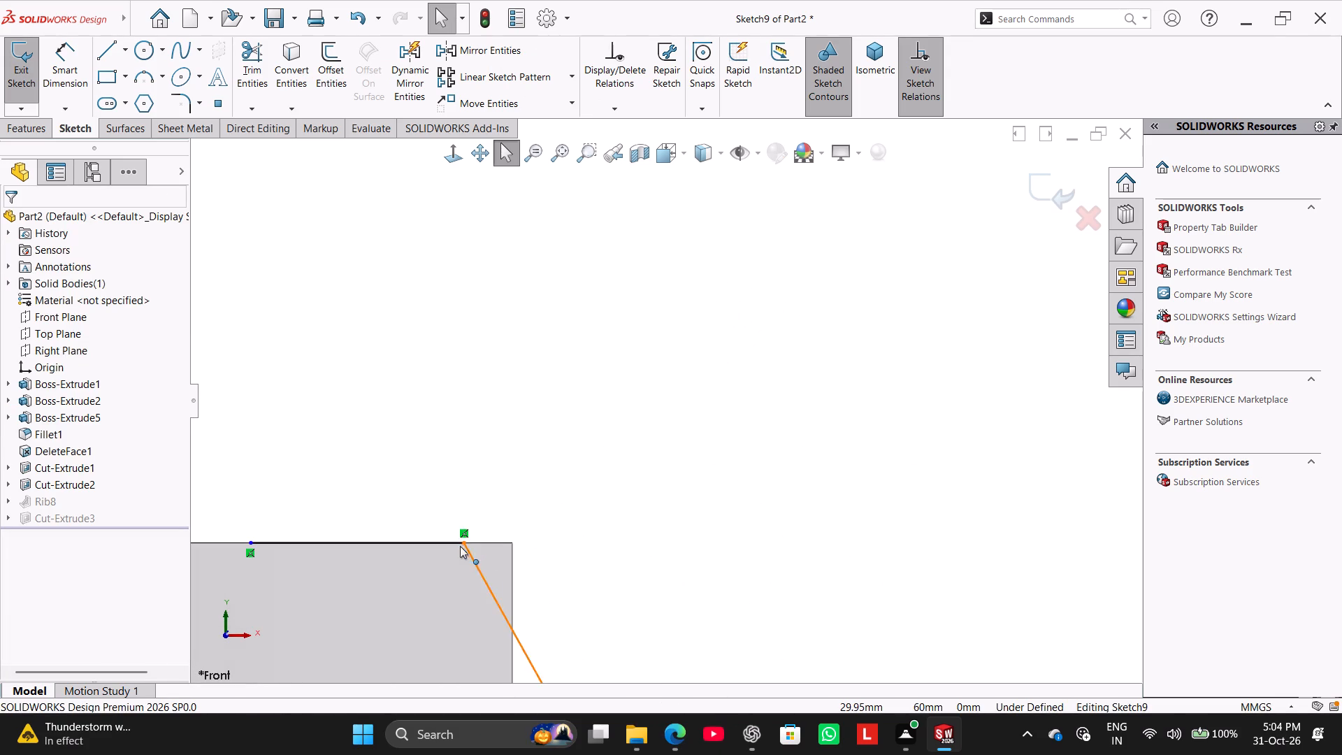
Stretch the rib sketch's top horizontal line past the cylinder's outer edge, dimension it to 1 mm and exit the sketch.
left_click_drag(462, 544, 539, 543)
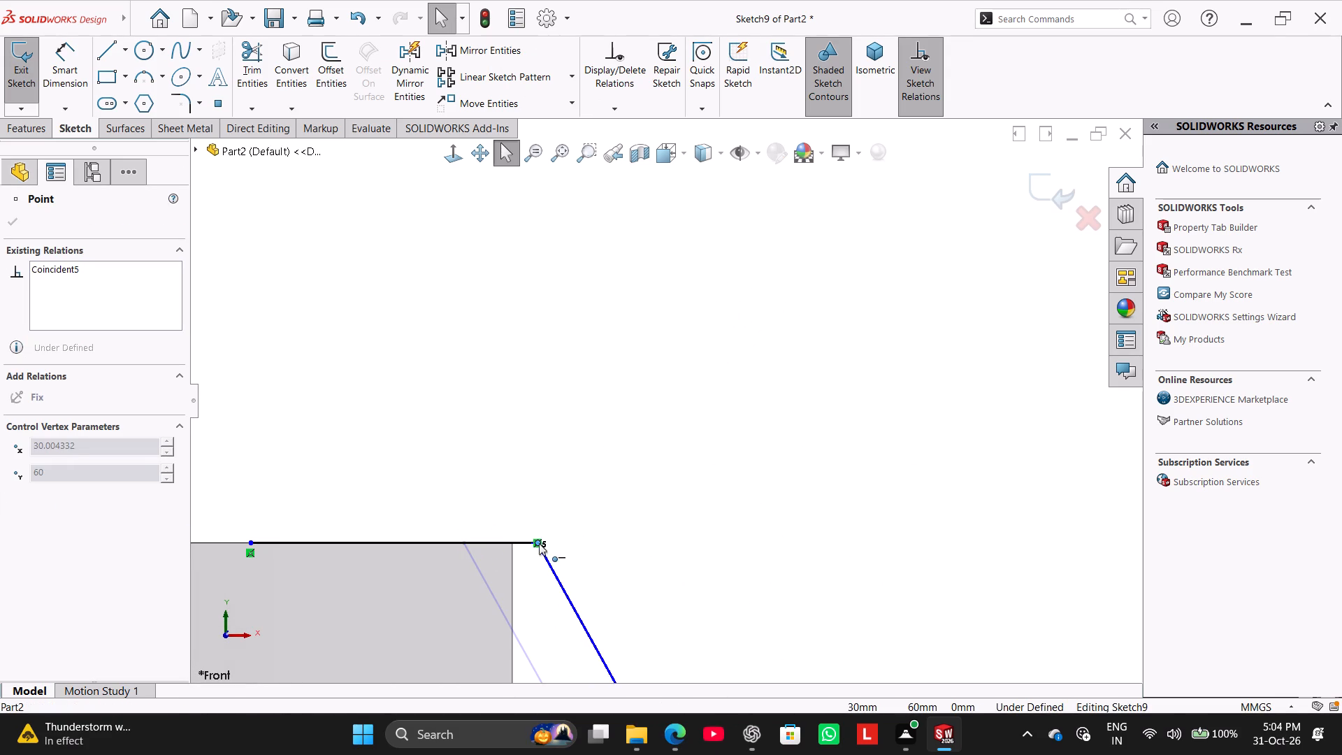
left_click_drag(539, 543, 531, 545)
left_click(481, 439)
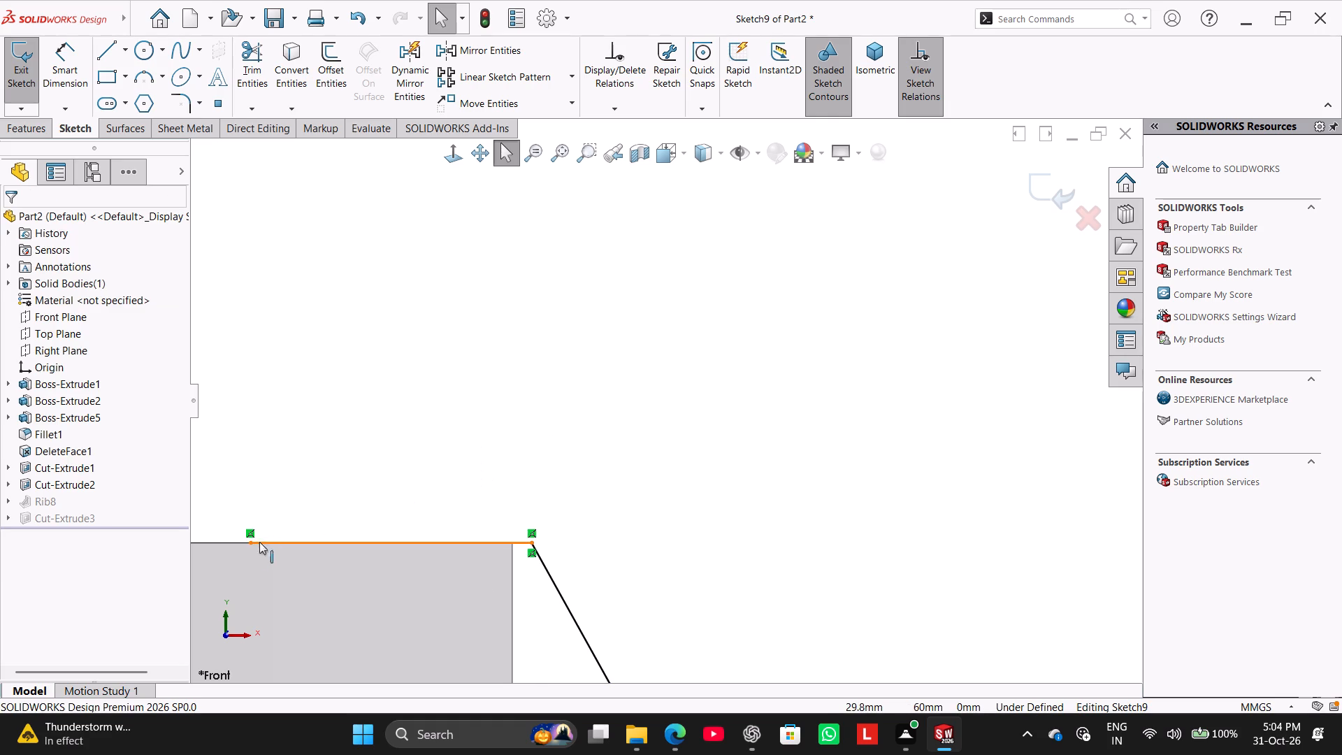
left_click(58, 74)
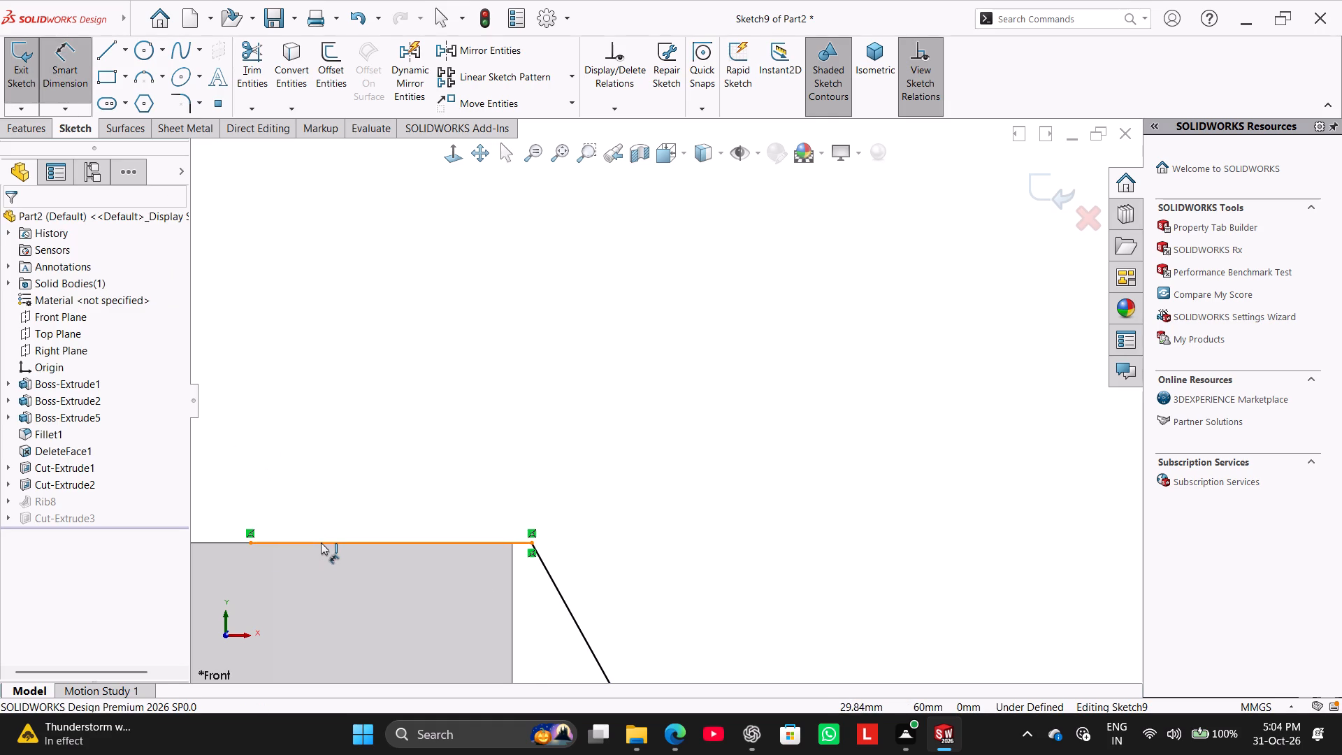
left_click(321, 542)
left_click(388, 417)
key("1")
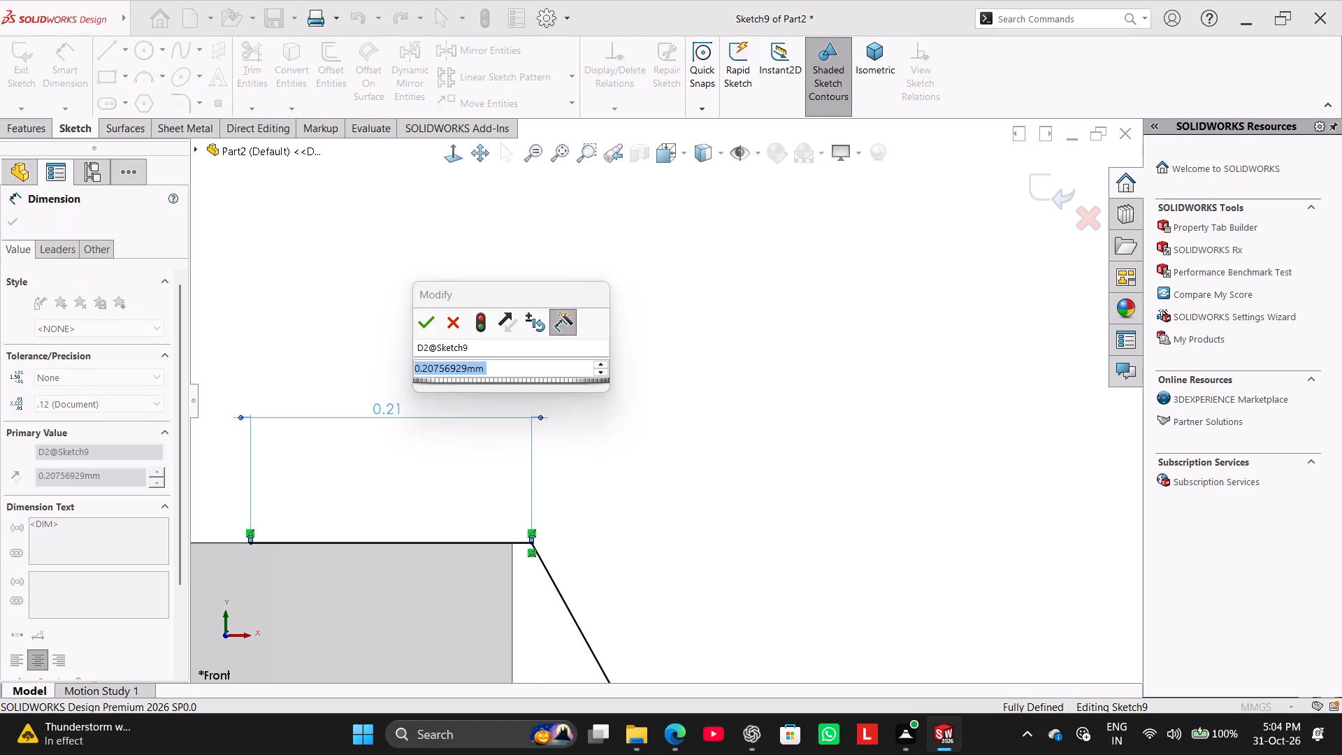
key("Return")
scroll(431, 419, "up", 1)
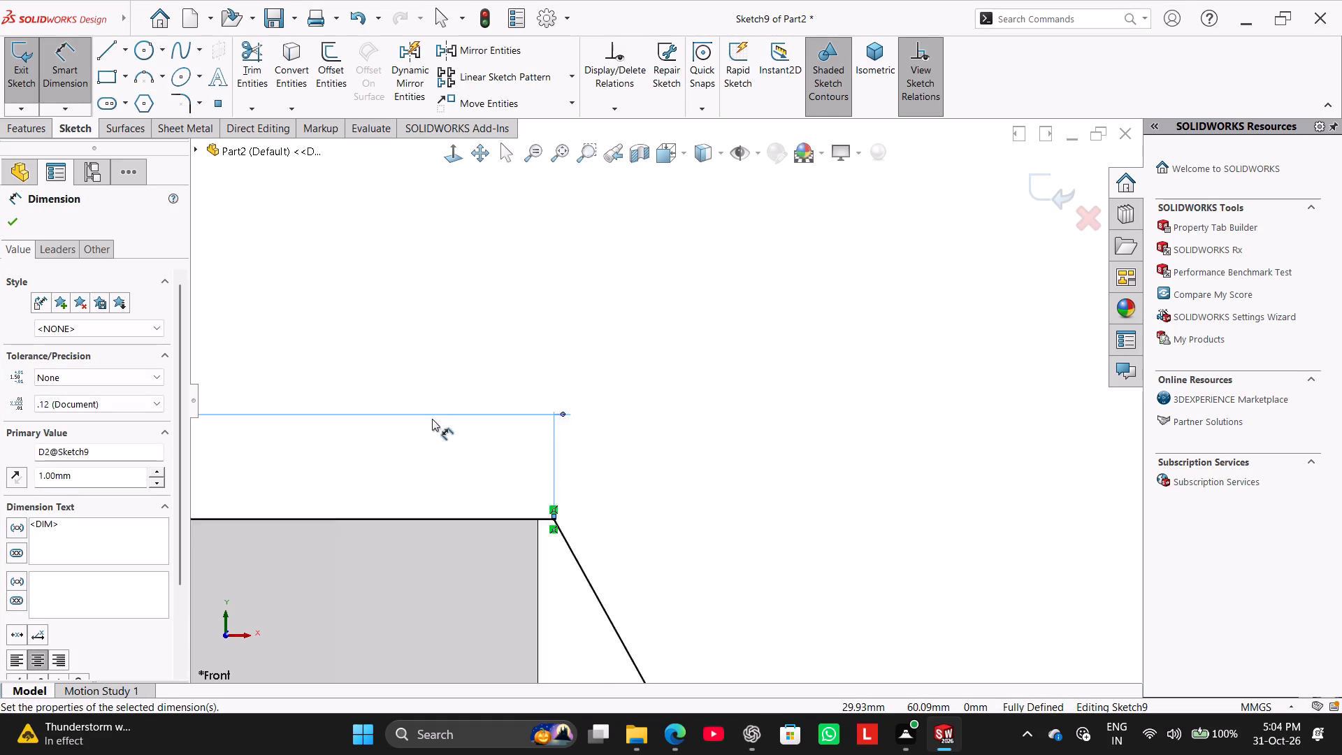
scroll(432, 419, "up", 11)
left_click(33, 89)
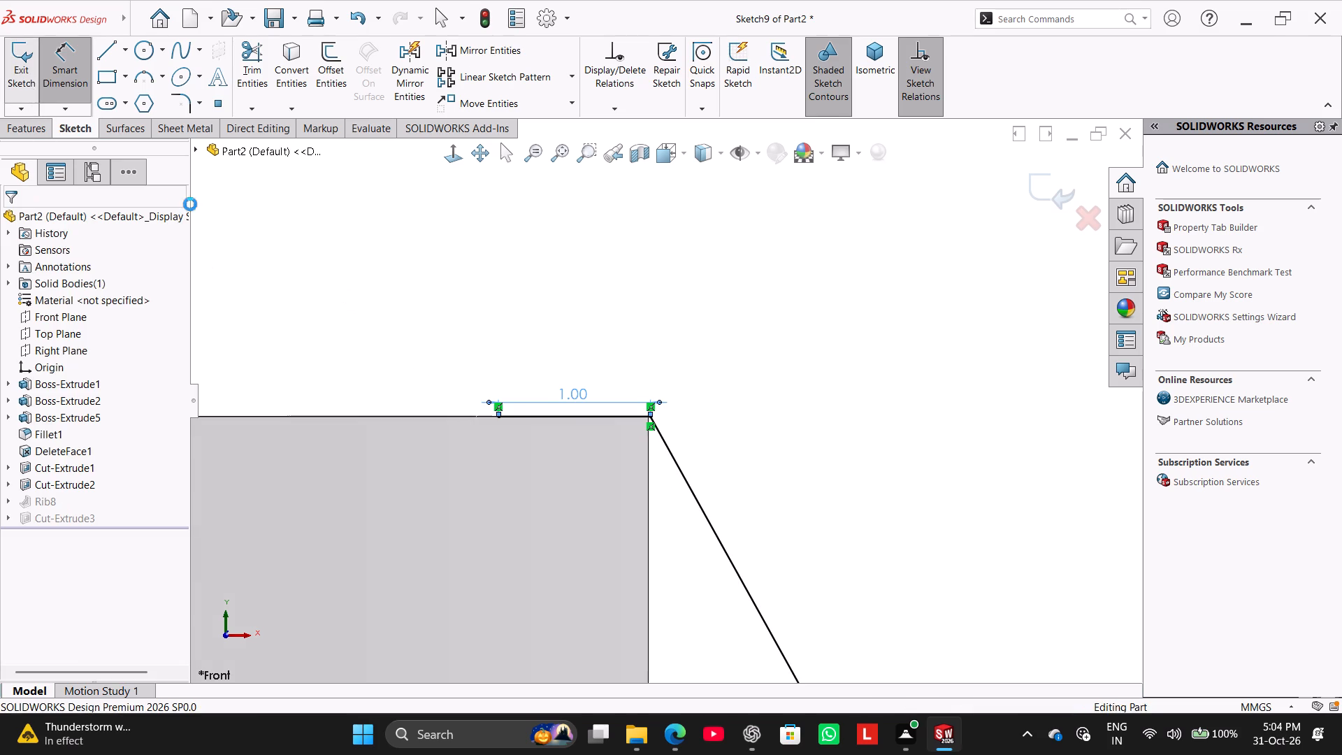
Examine the rebuilt rib's upper end against the cylinder's rim.
right_click_drag(426, 329, 552, 243)
middle_click_drag(754, 338, 756, 392)
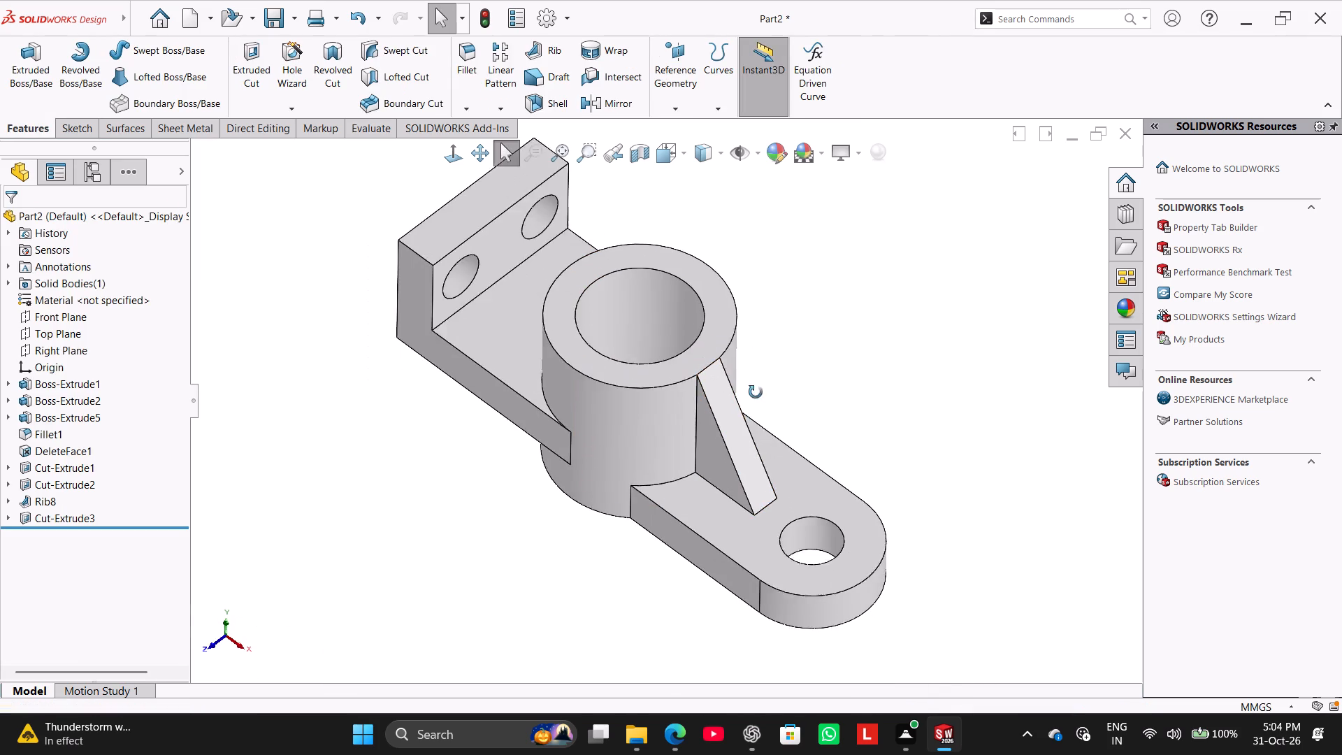
middle_click_drag(756, 392, 758, 410)
scroll(747, 404, "down", 7)
middle_click_drag(763, 344, 811, 357)
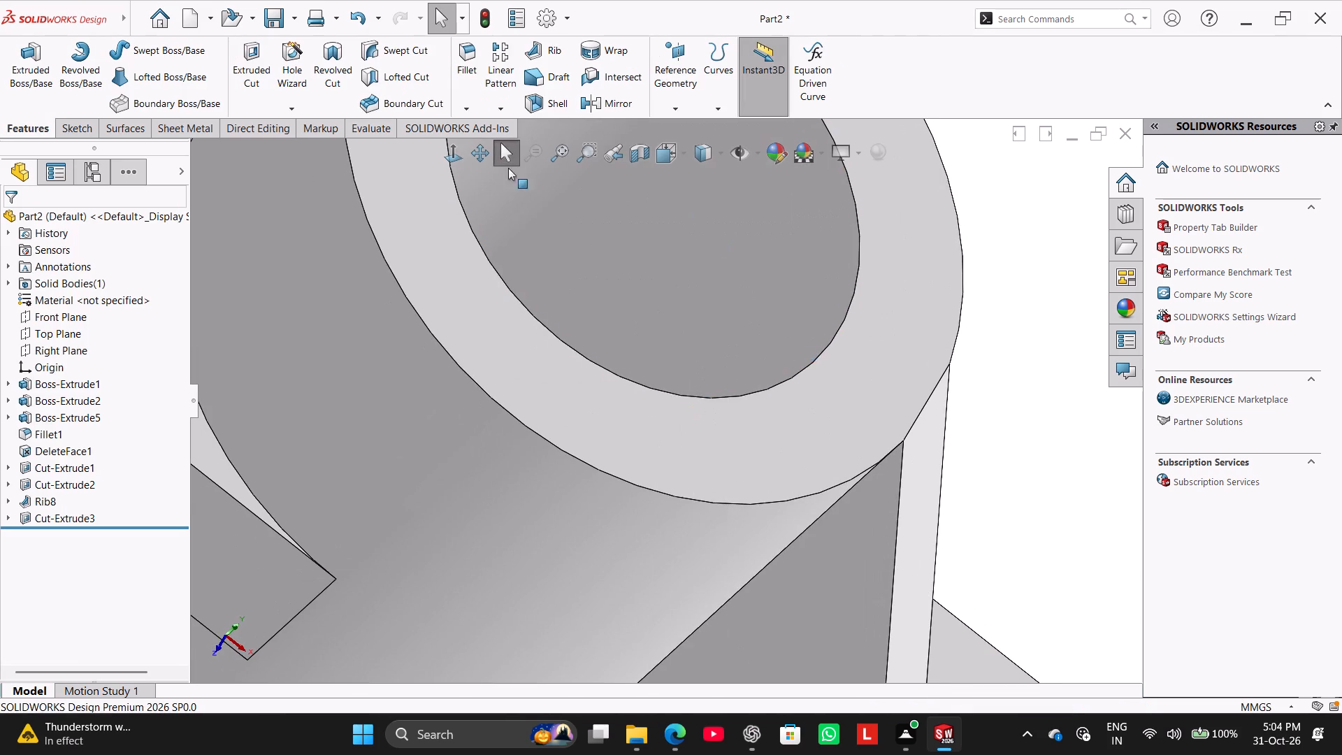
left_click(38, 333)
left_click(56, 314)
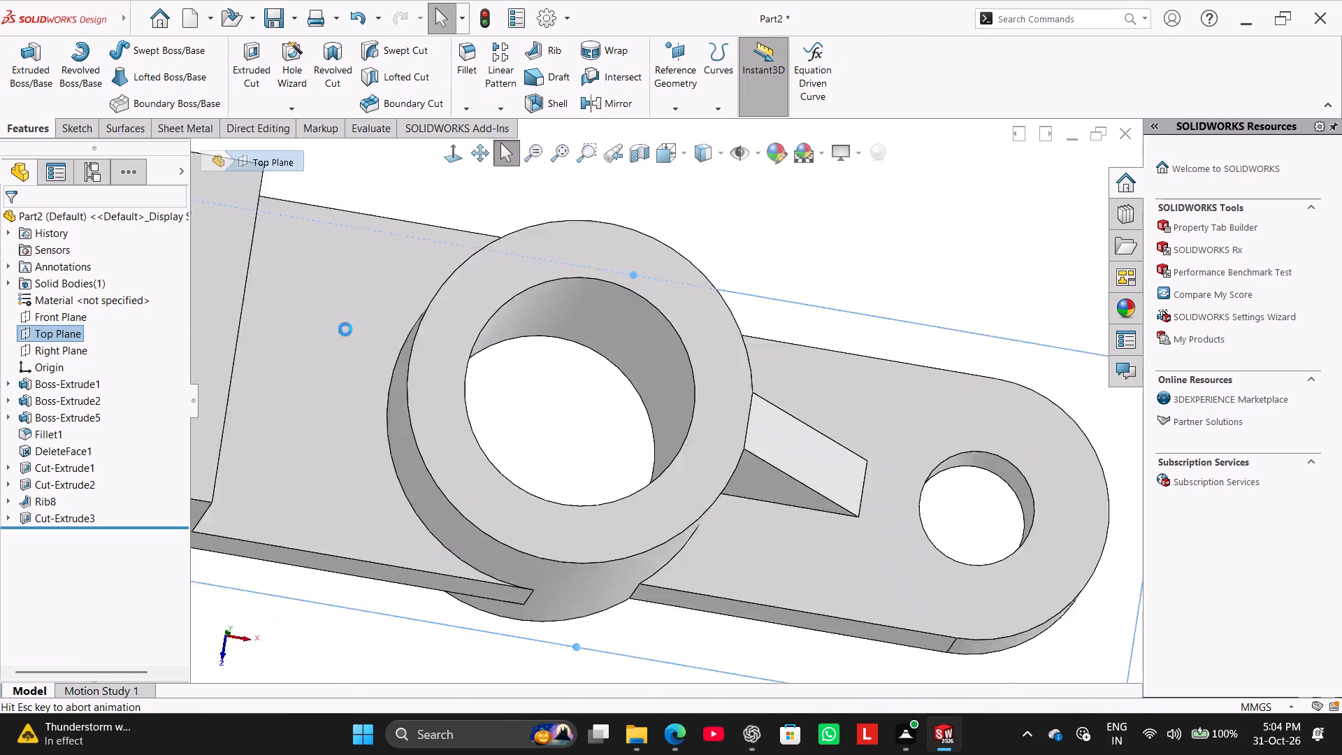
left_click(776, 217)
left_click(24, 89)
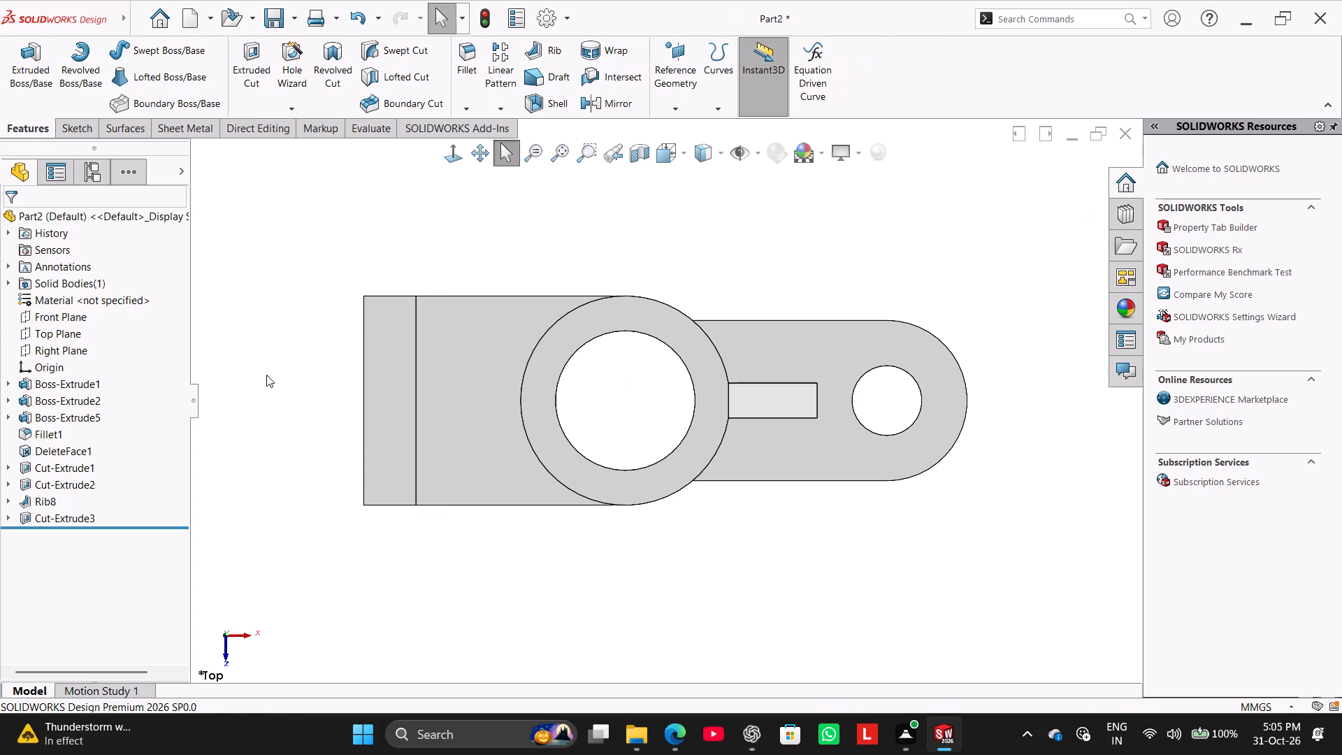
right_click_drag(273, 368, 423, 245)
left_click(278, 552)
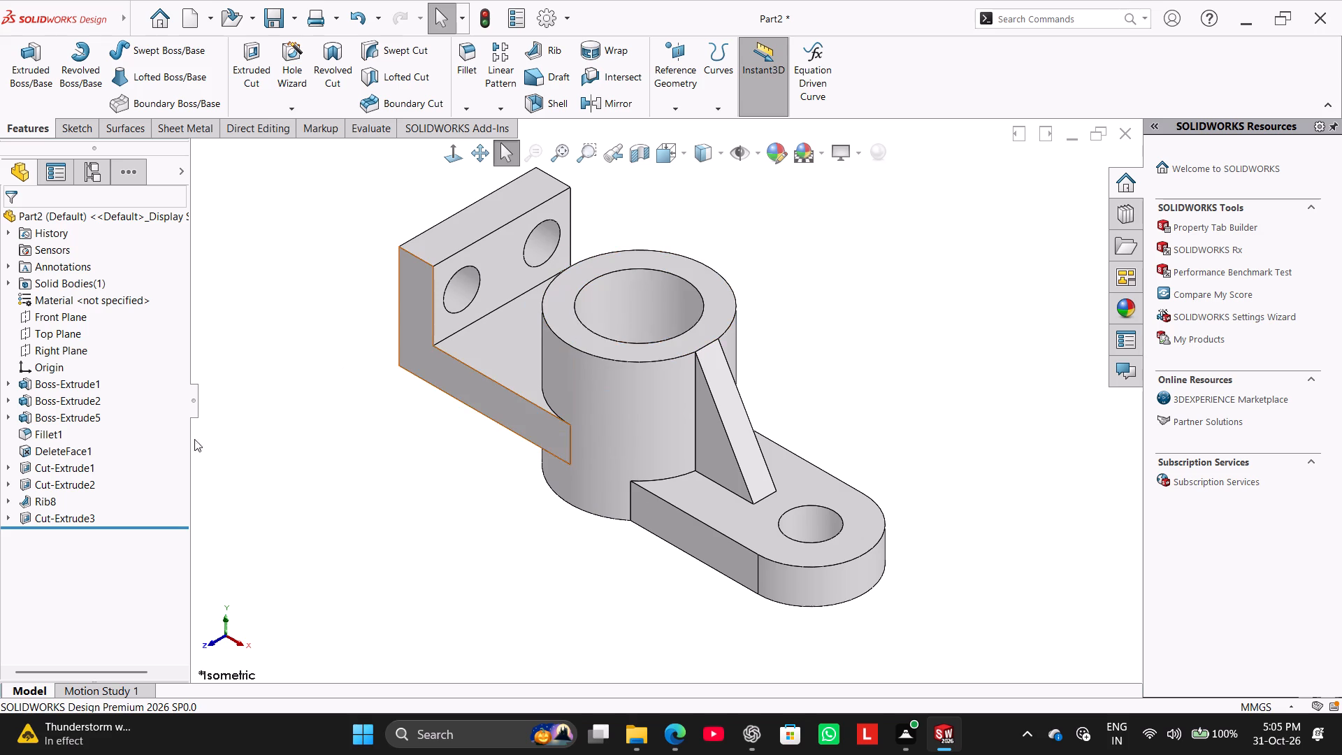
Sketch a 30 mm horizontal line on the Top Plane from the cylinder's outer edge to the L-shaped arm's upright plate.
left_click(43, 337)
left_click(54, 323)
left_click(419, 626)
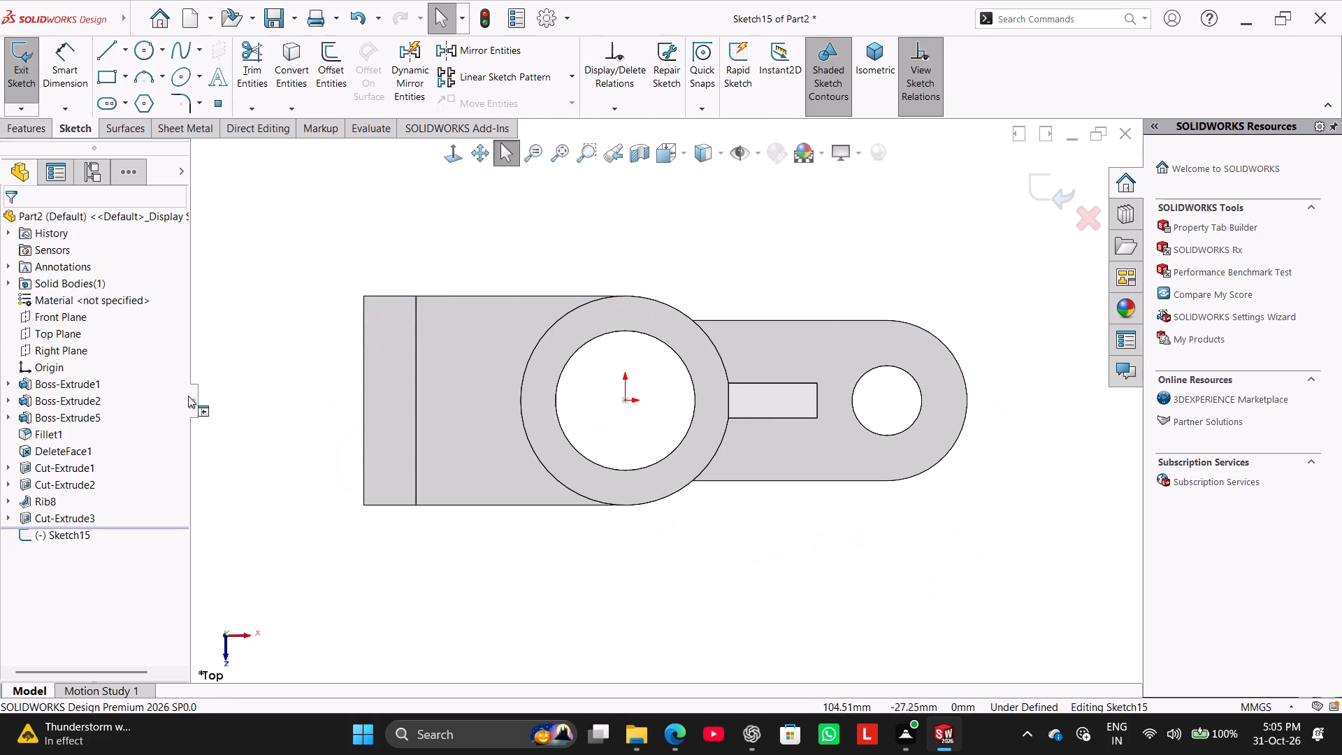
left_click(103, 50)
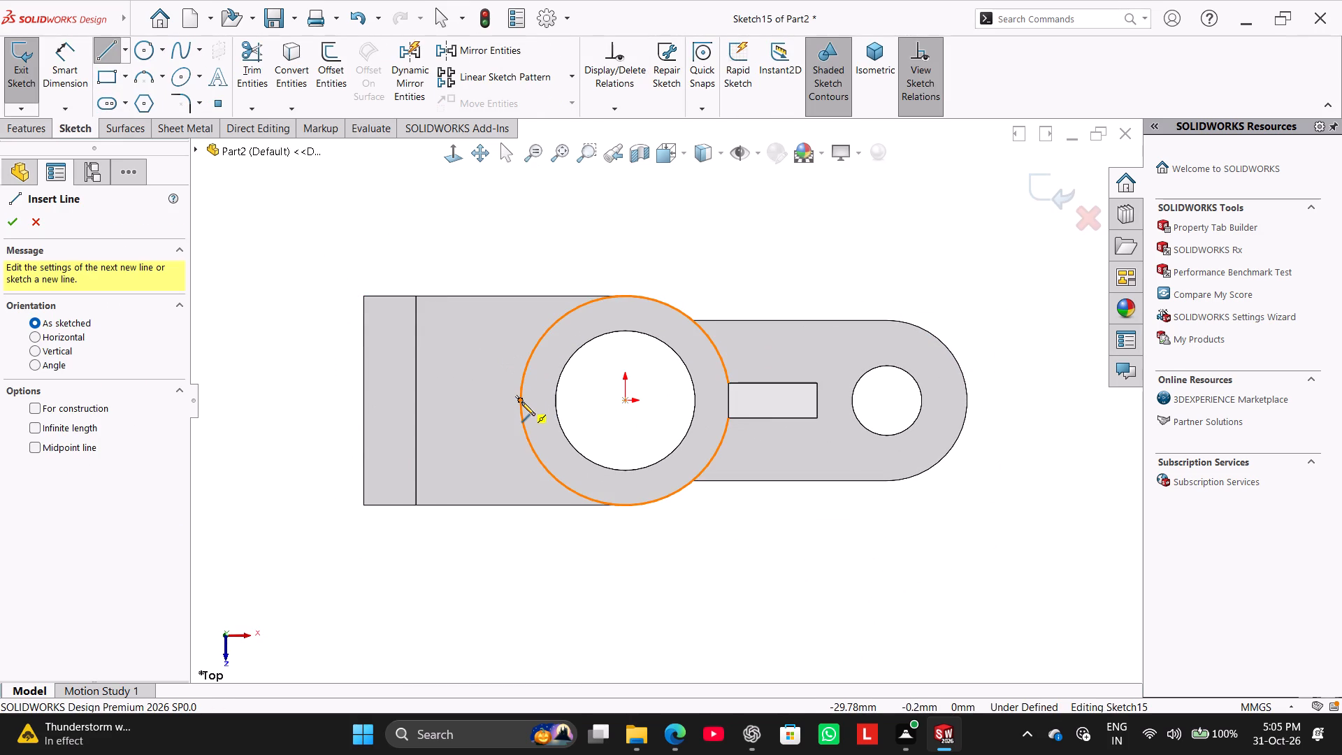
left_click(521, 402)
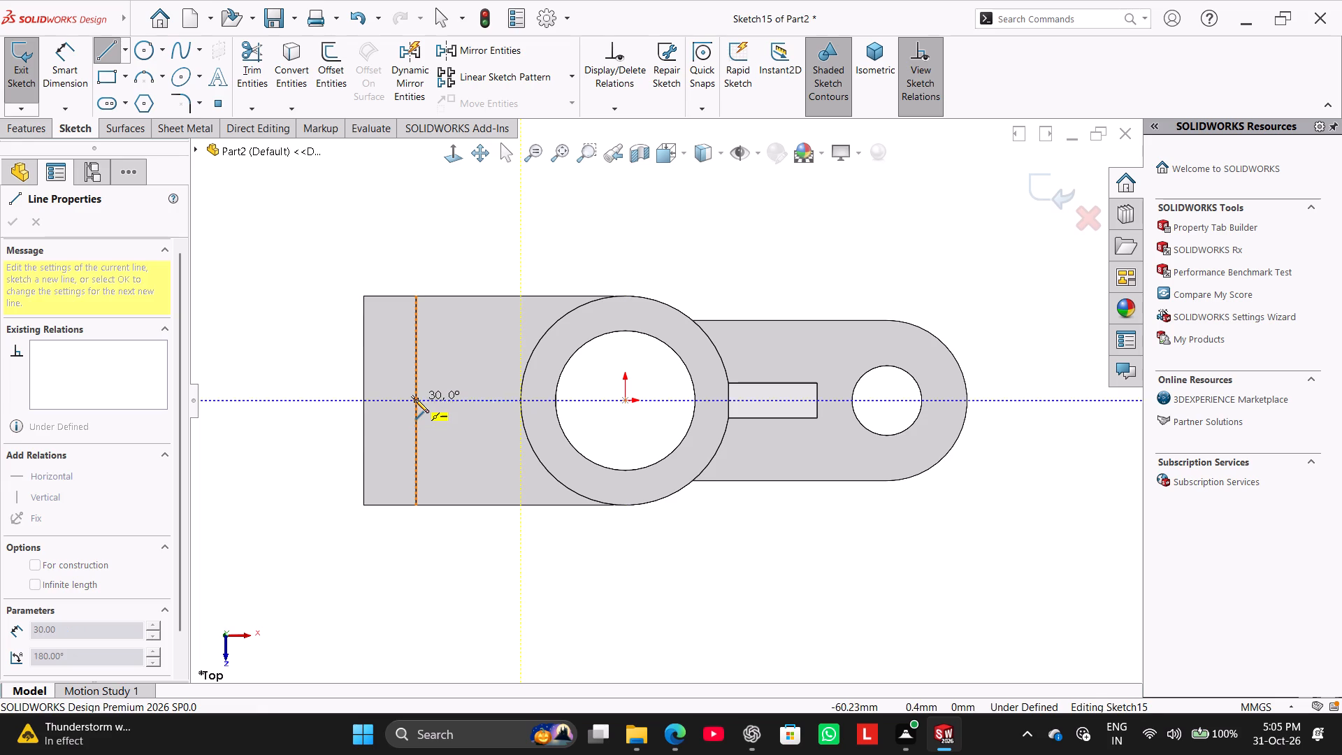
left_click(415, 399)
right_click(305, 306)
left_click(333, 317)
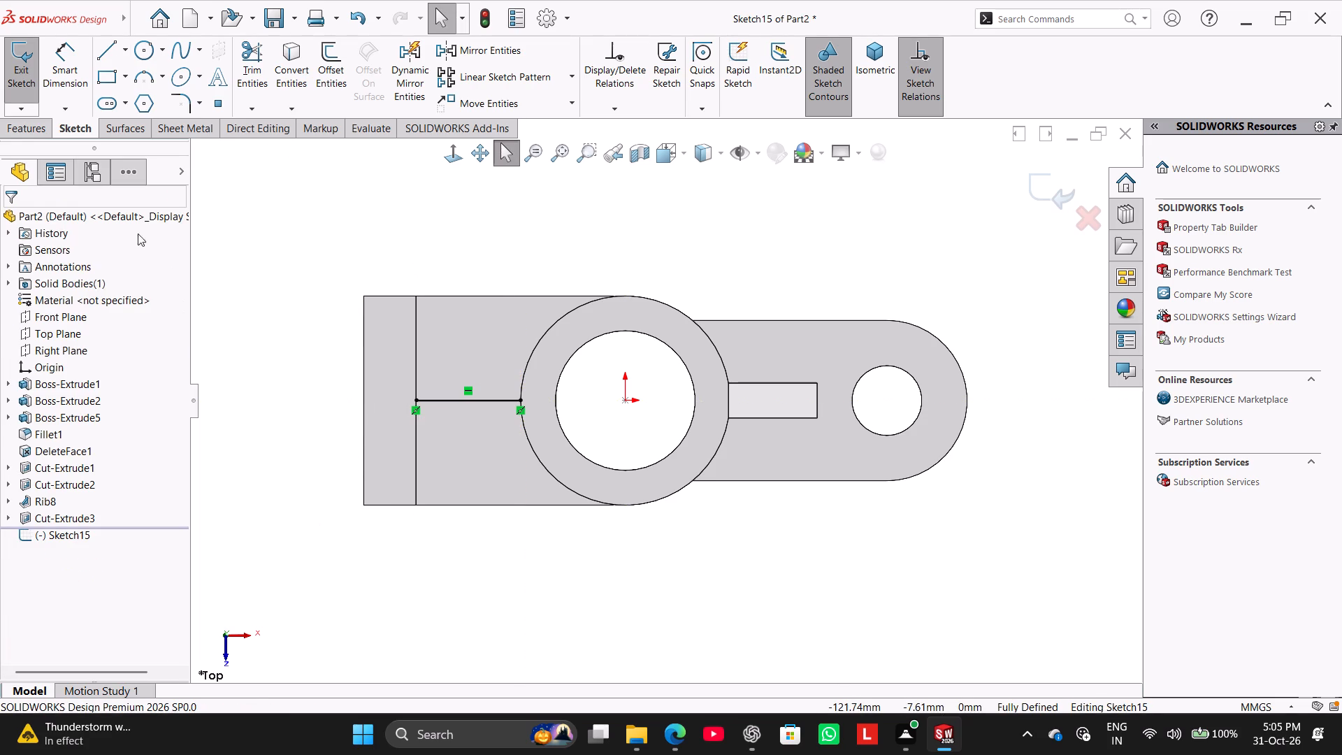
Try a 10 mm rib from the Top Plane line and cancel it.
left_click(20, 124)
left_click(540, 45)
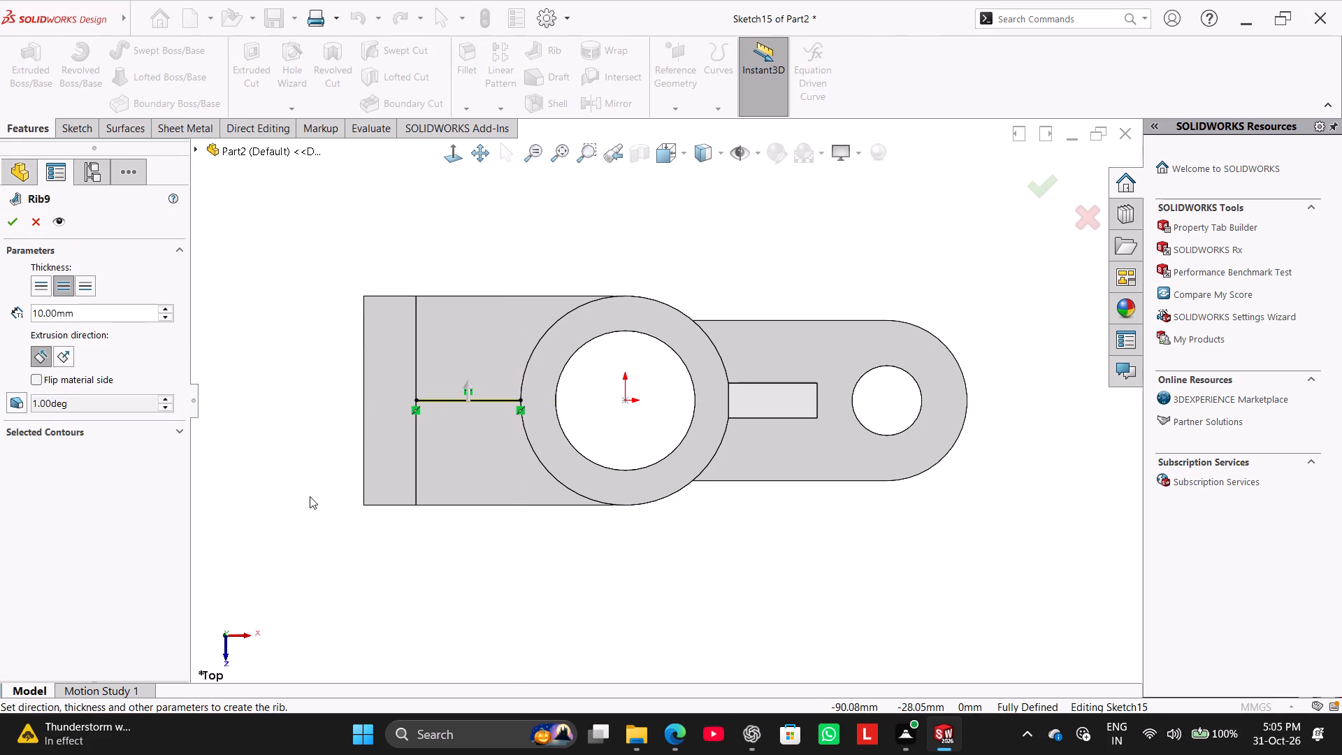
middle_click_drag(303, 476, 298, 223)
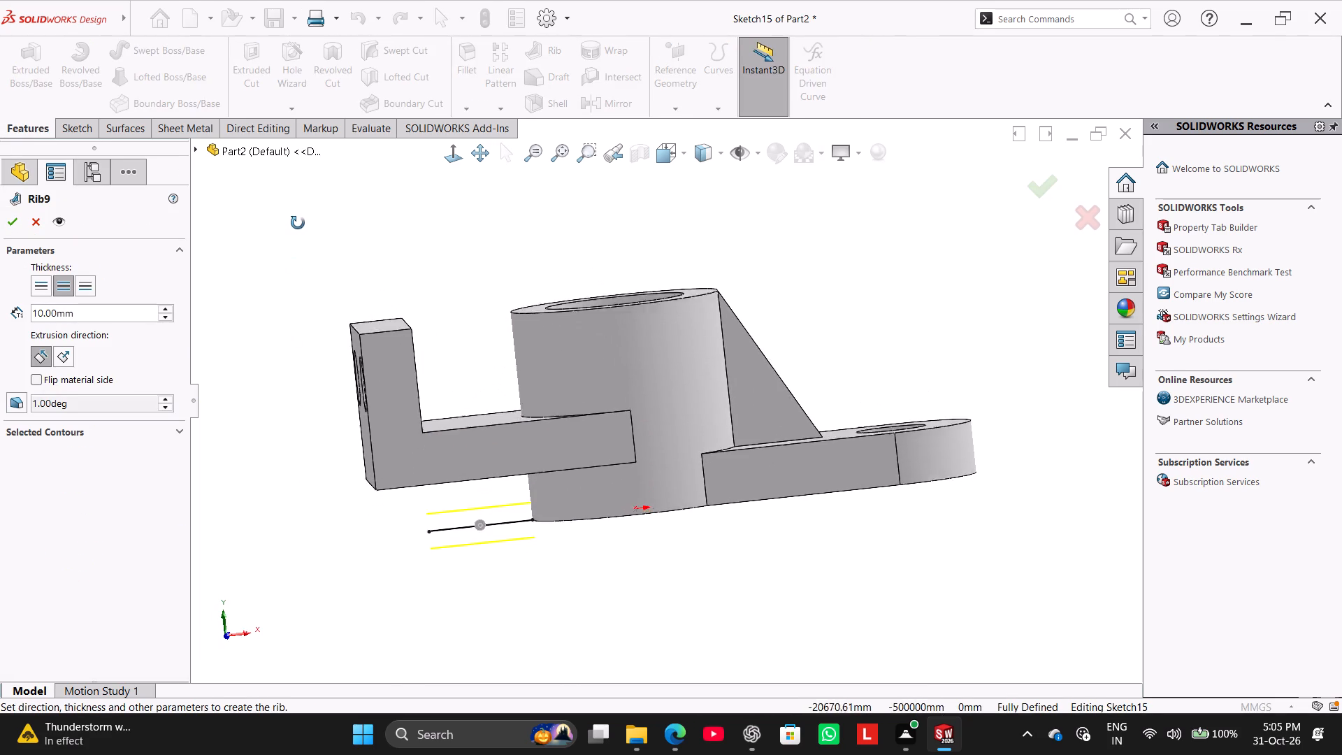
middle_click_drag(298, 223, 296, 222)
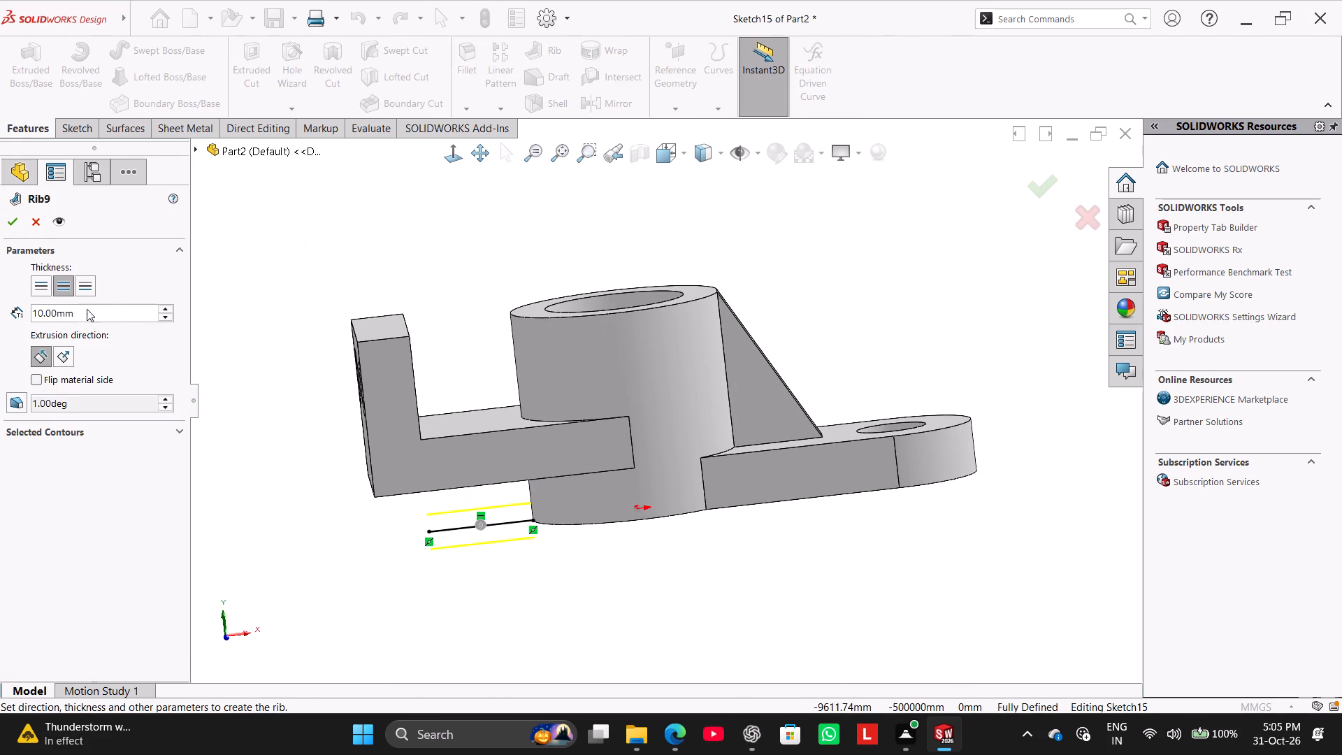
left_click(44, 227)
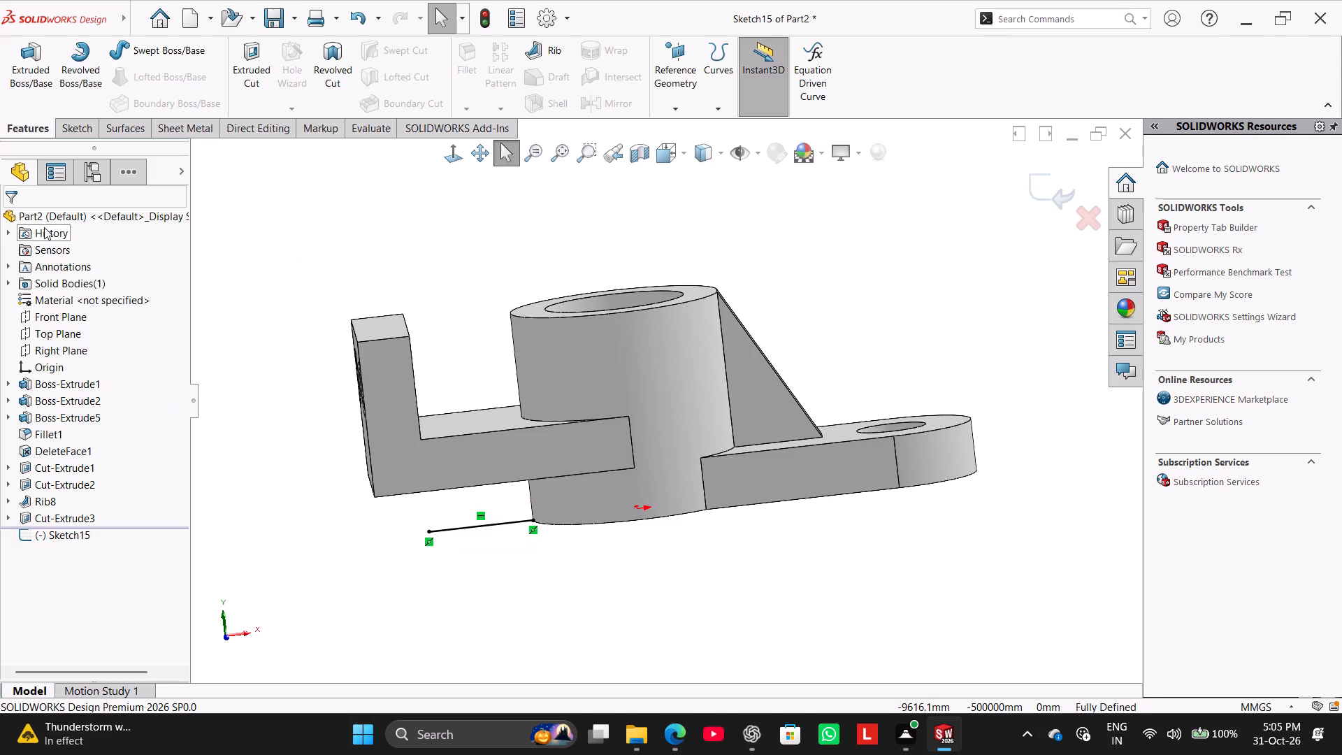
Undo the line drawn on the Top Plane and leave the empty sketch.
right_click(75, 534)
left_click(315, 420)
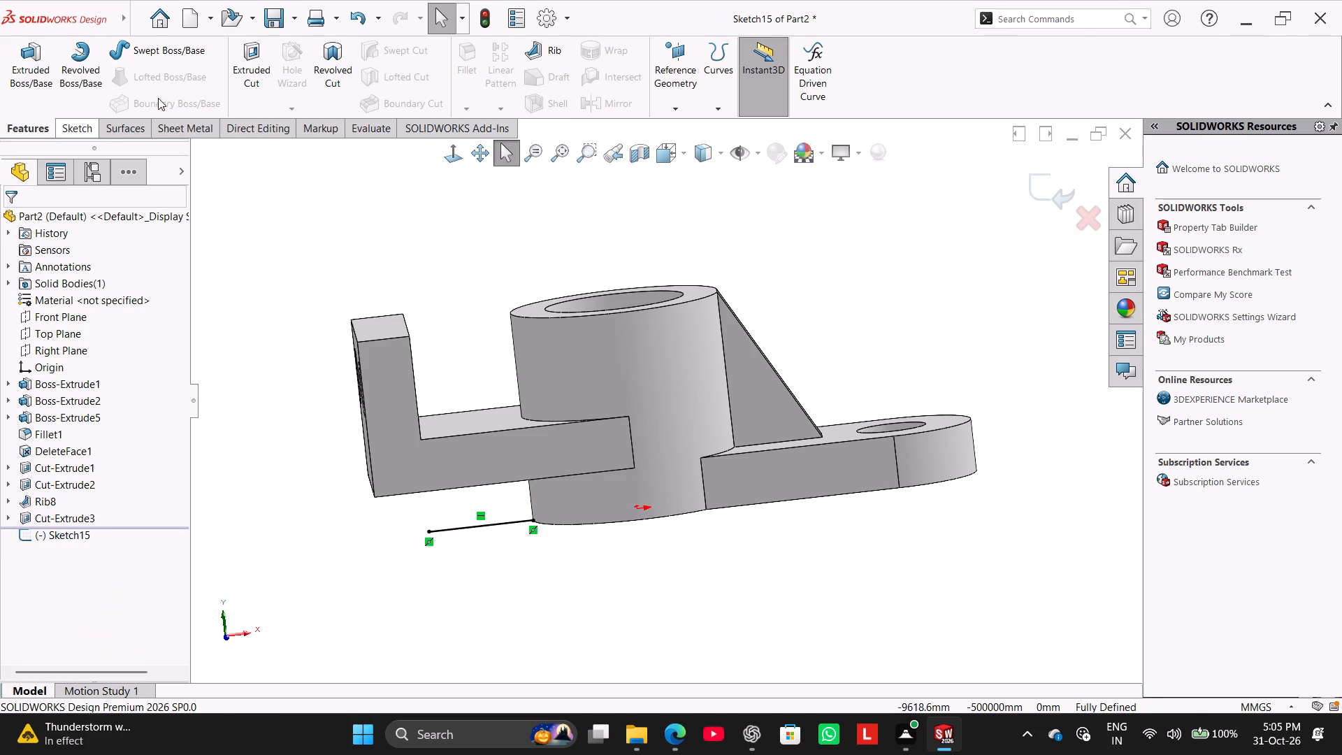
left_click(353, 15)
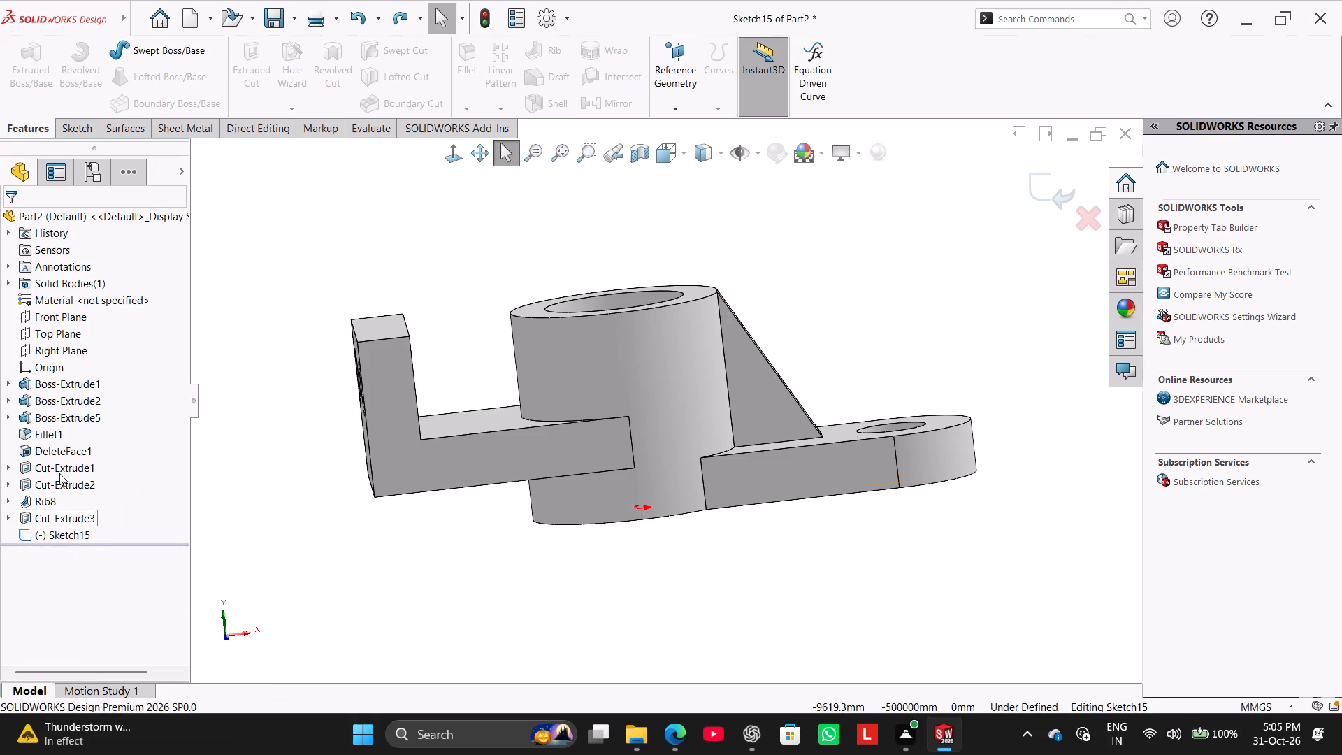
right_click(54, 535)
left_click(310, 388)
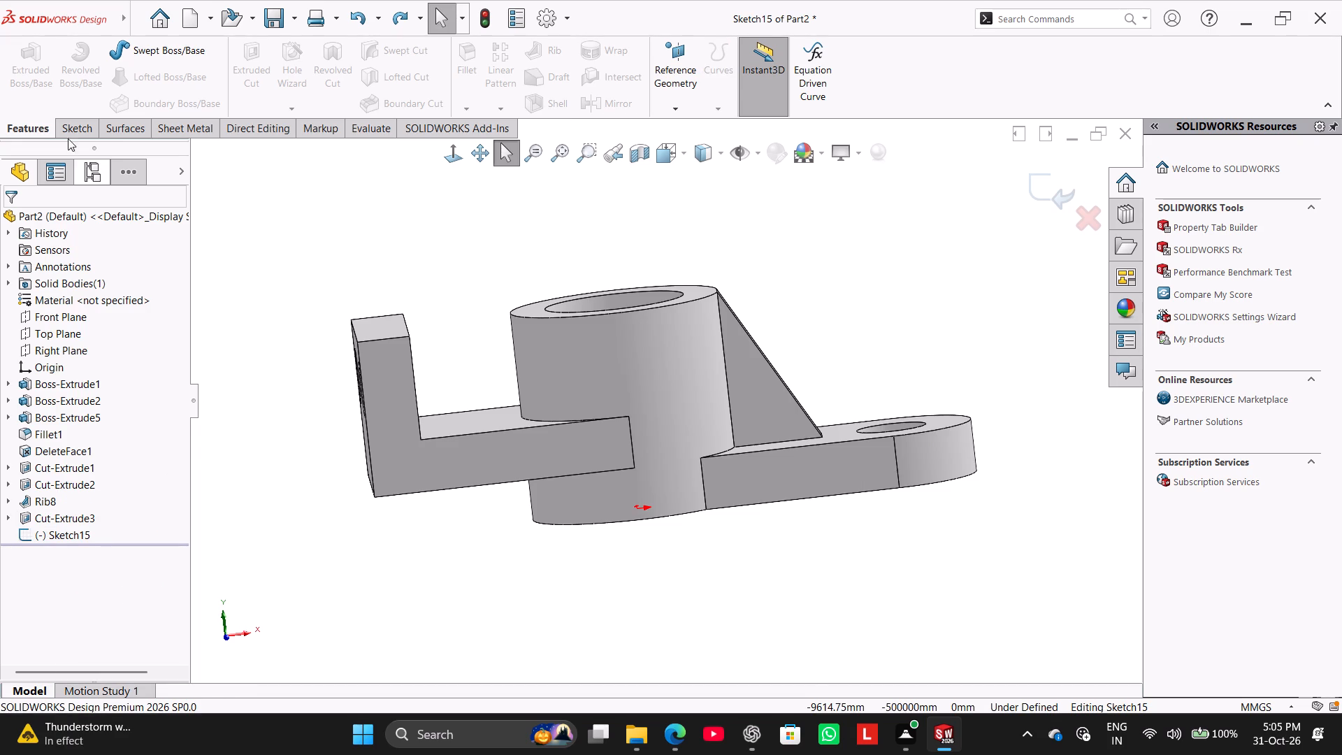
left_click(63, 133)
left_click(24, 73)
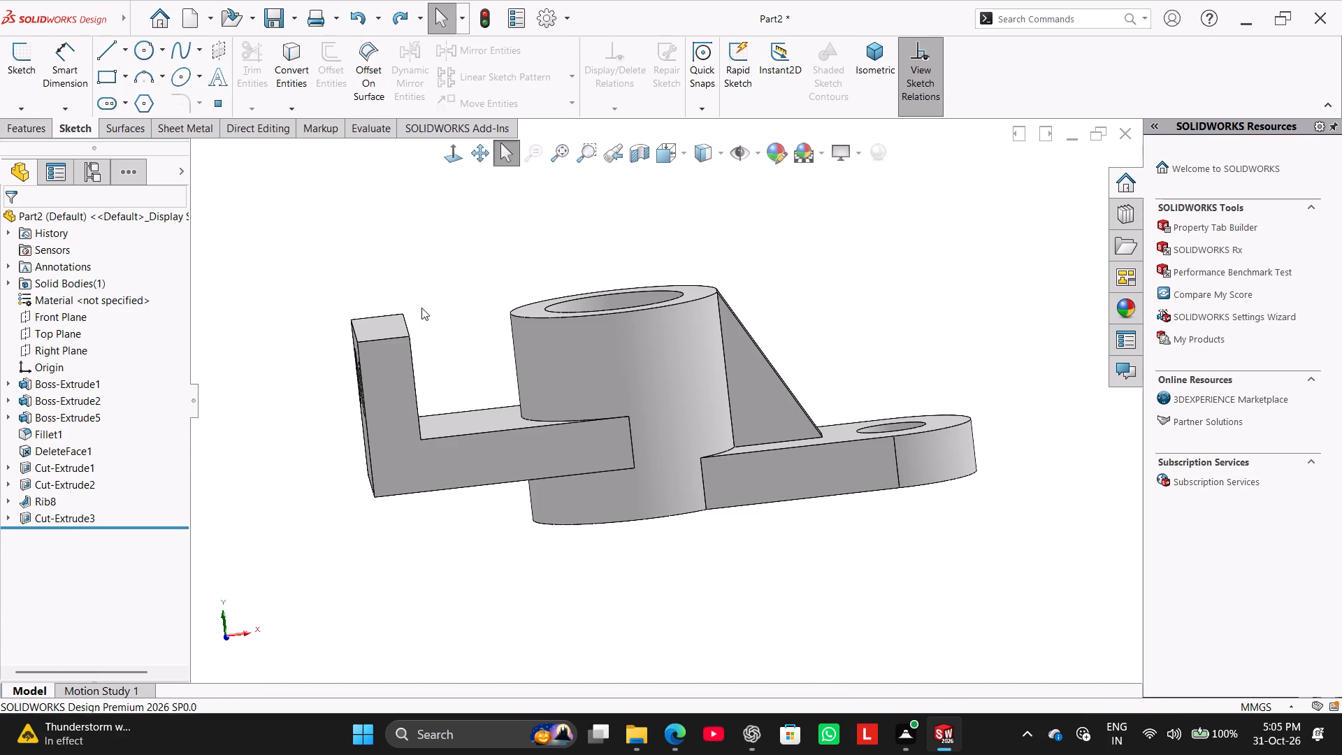
On the cylinder's top face, sketch a 30 mm horizontal line from its outer edge to the L-shaped arm's upright plate.
middle_click_drag(626, 274, 634, 352)
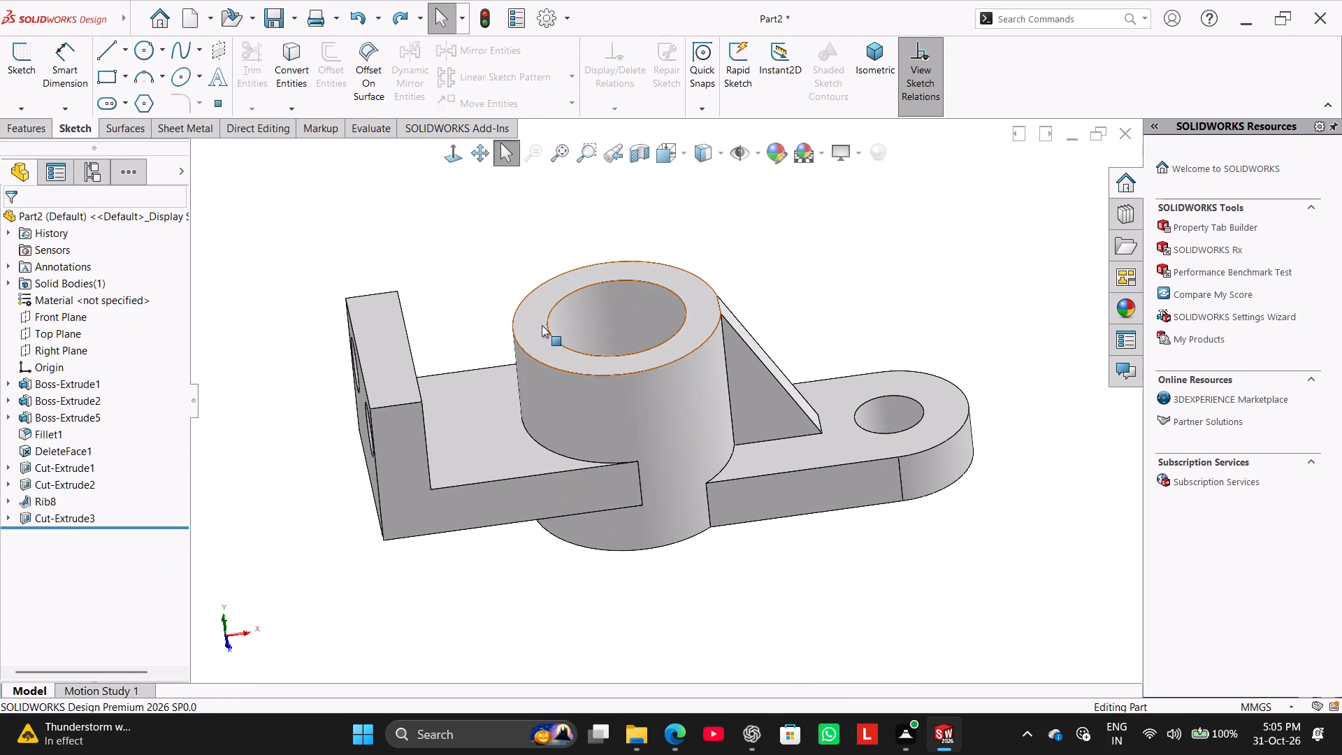
left_click(526, 315)
left_click(591, 271)
left_click(265, 248)
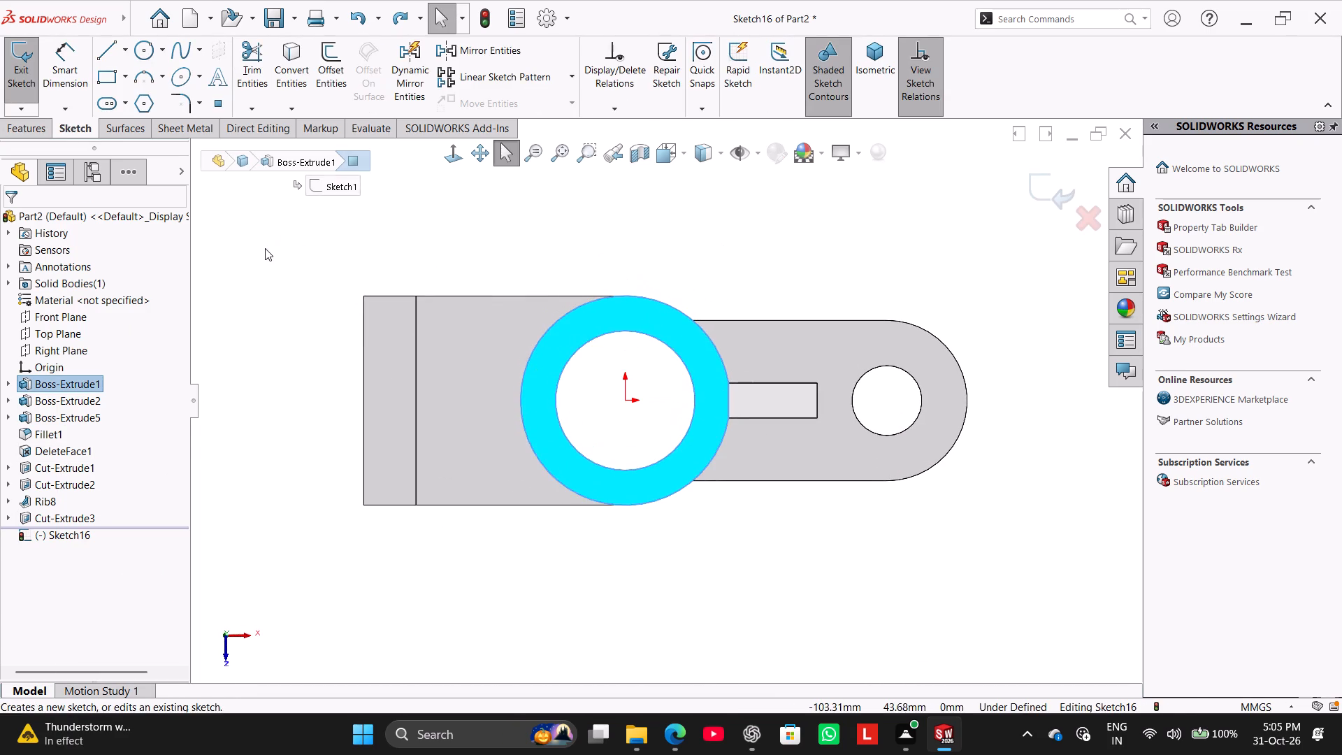
left_click(98, 47)
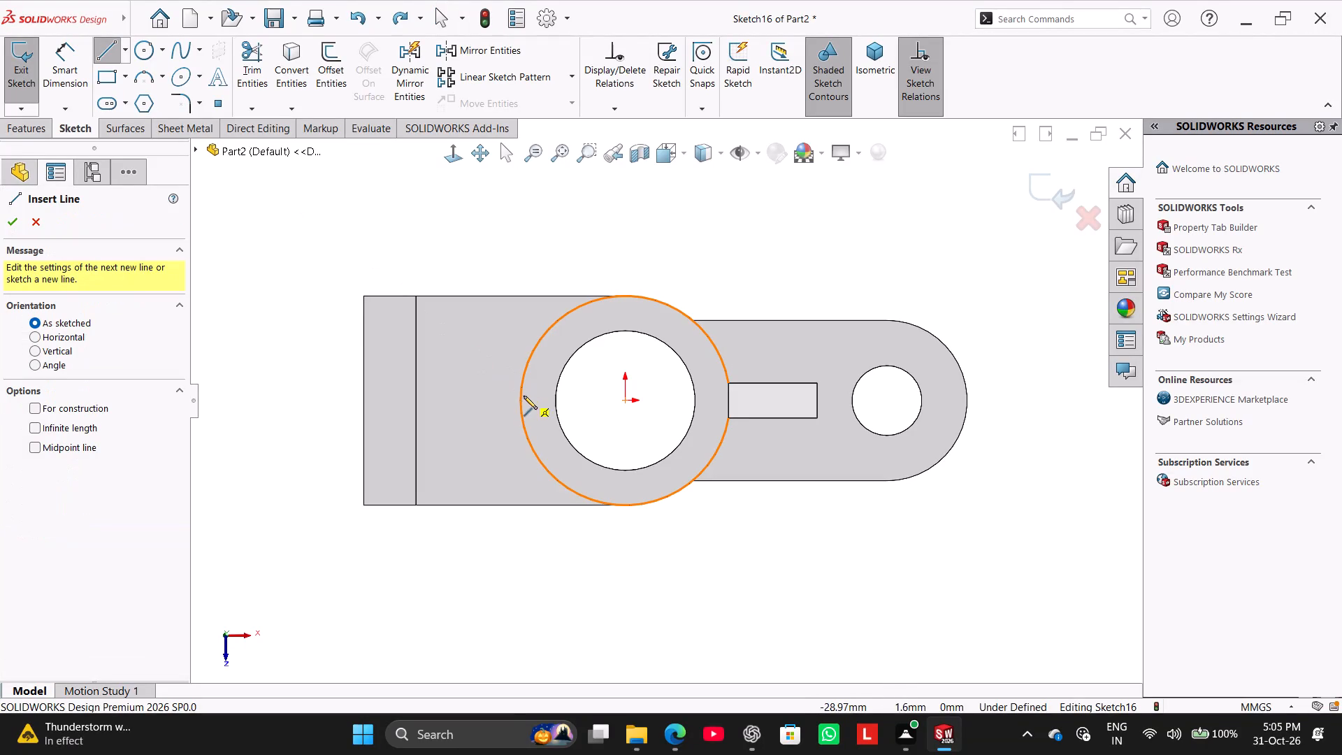
left_click(520, 402)
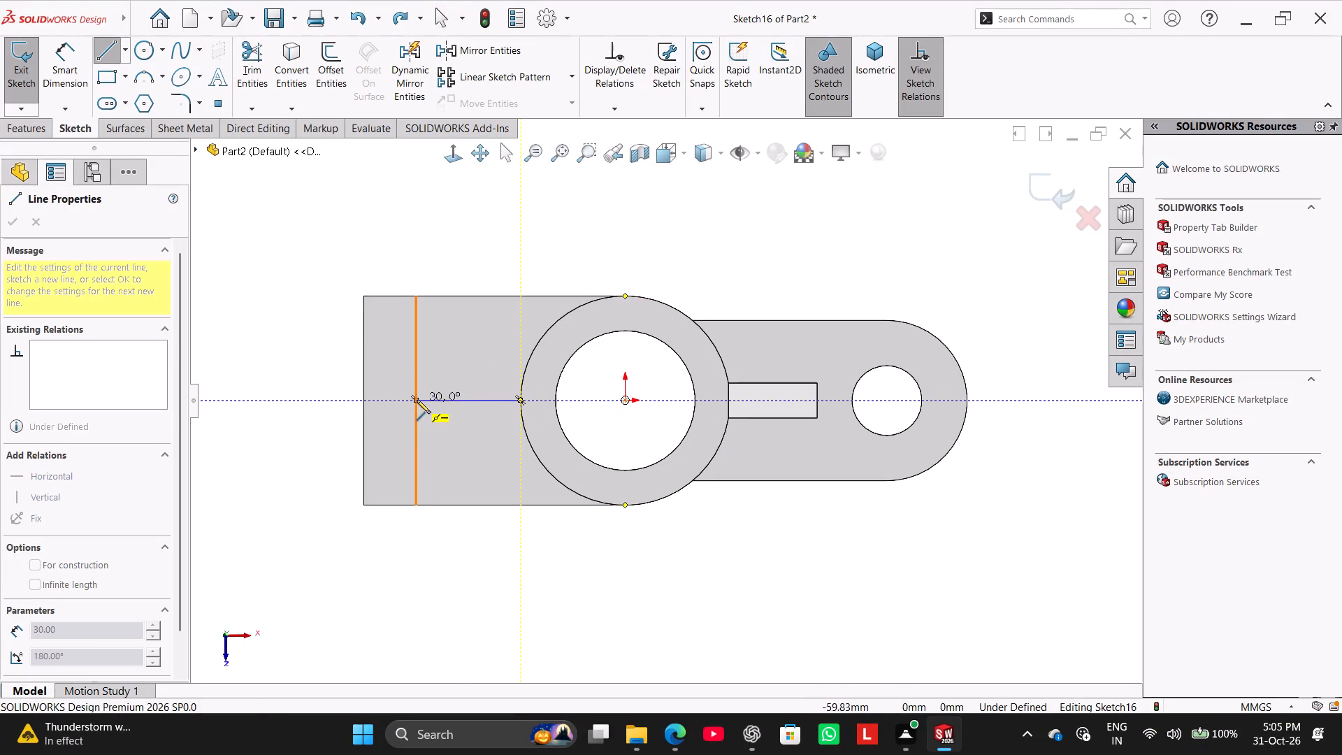
left_click(417, 400)
right_click(236, 314)
left_click(265, 317)
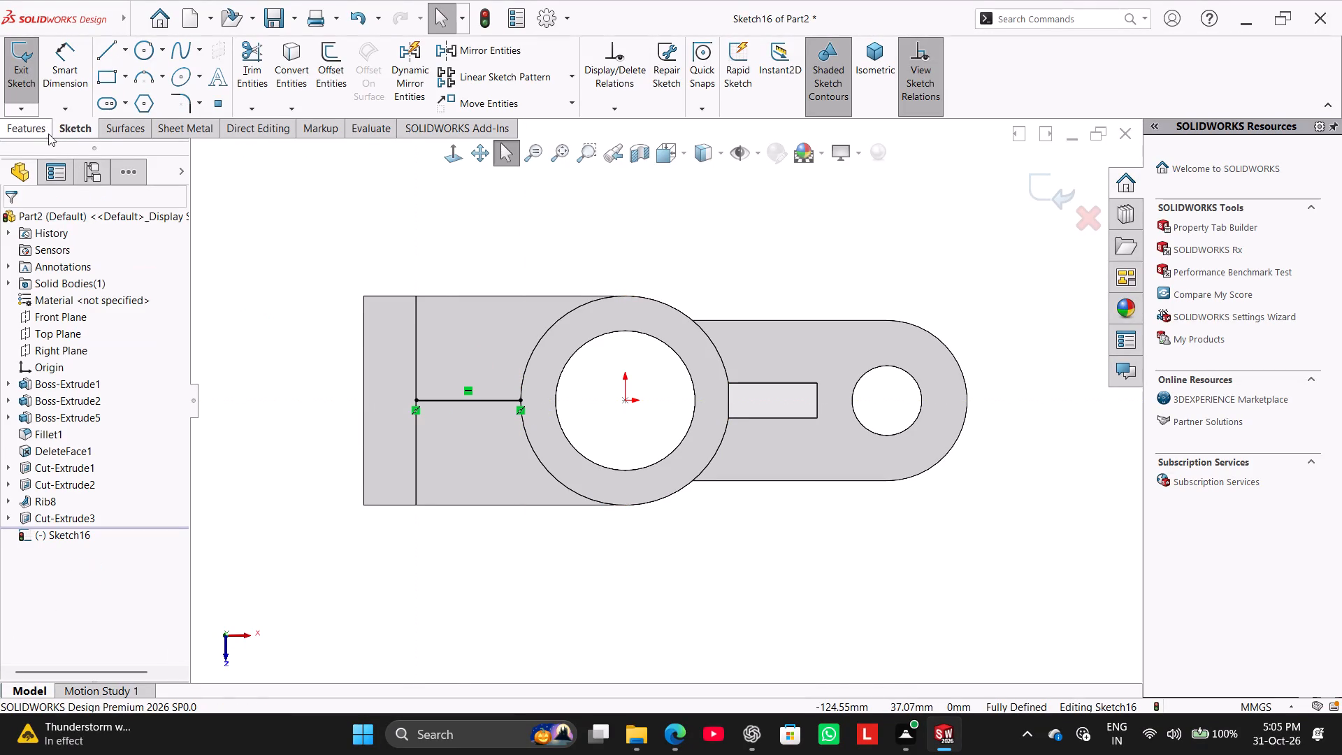
Create a 10 mm thick two-sided linear Rib from the line, extruded normal to the sketch down to the L-shaped arm.
left_click(38, 129)
left_click(540, 49)
middle_click_drag(317, 454, 322, 354)
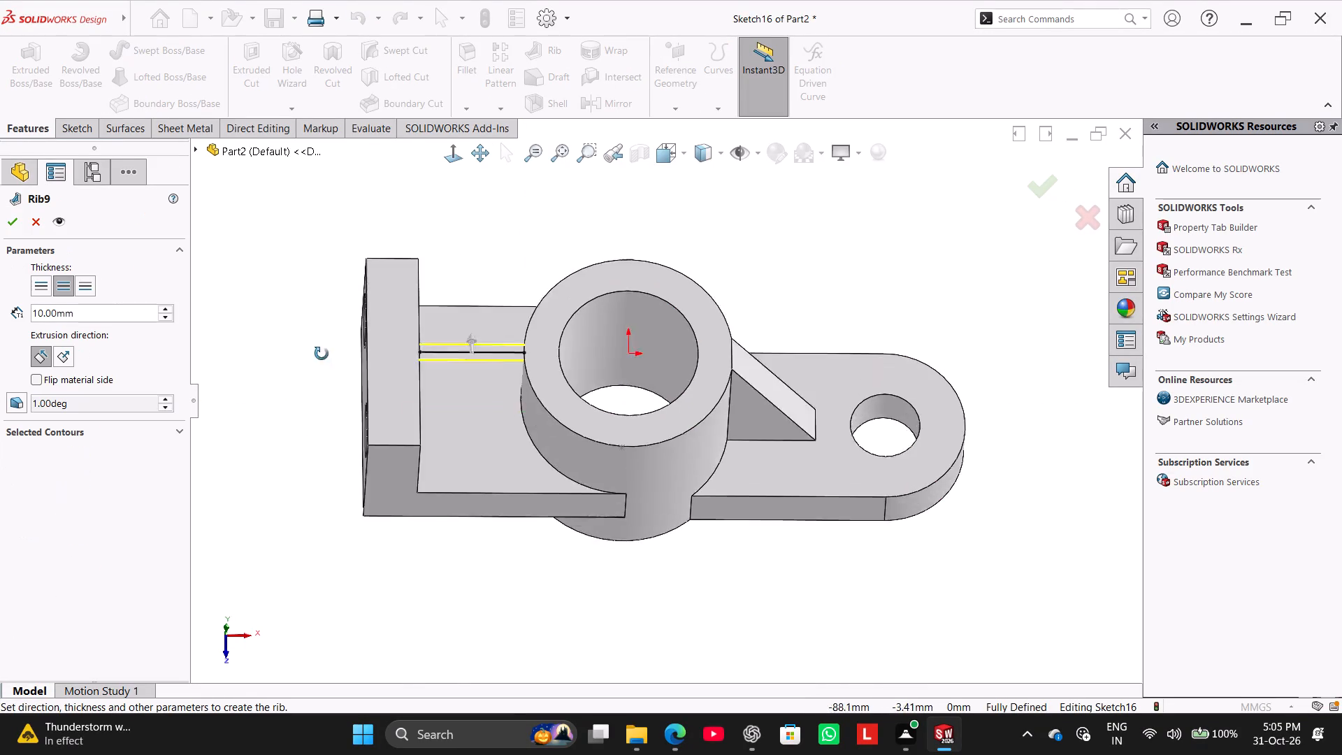
middle_click_drag(322, 354, 320, 268)
left_click(66, 354)
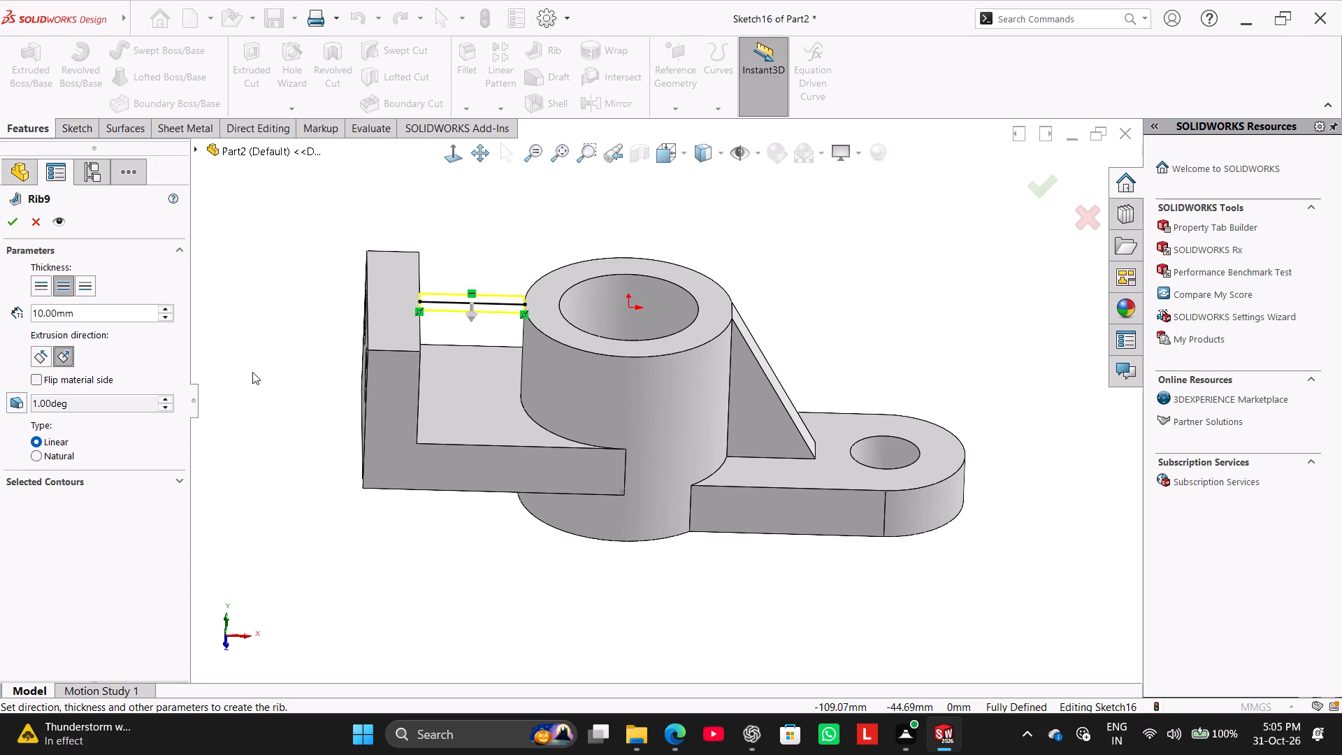
middle_click_drag(259, 378, 254, 453)
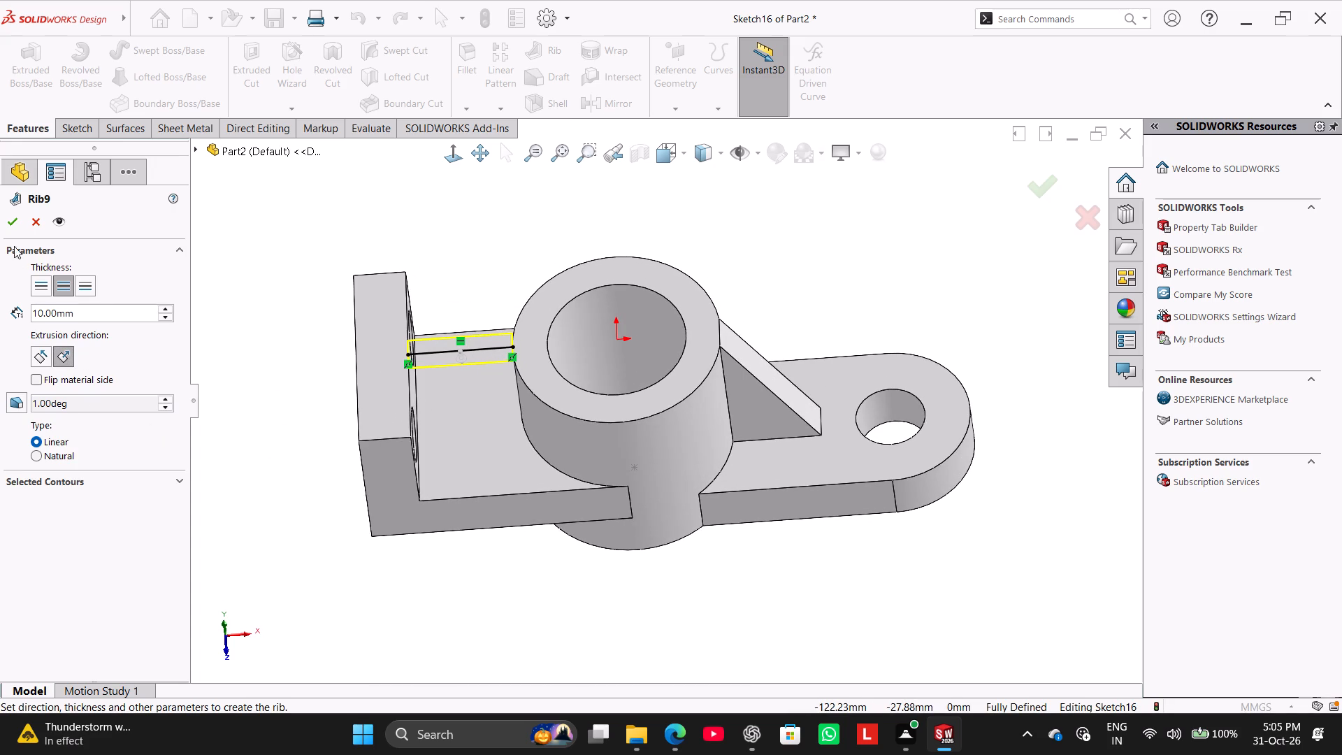
left_click(15, 405)
left_click(21, 446)
left_click(11, 224)
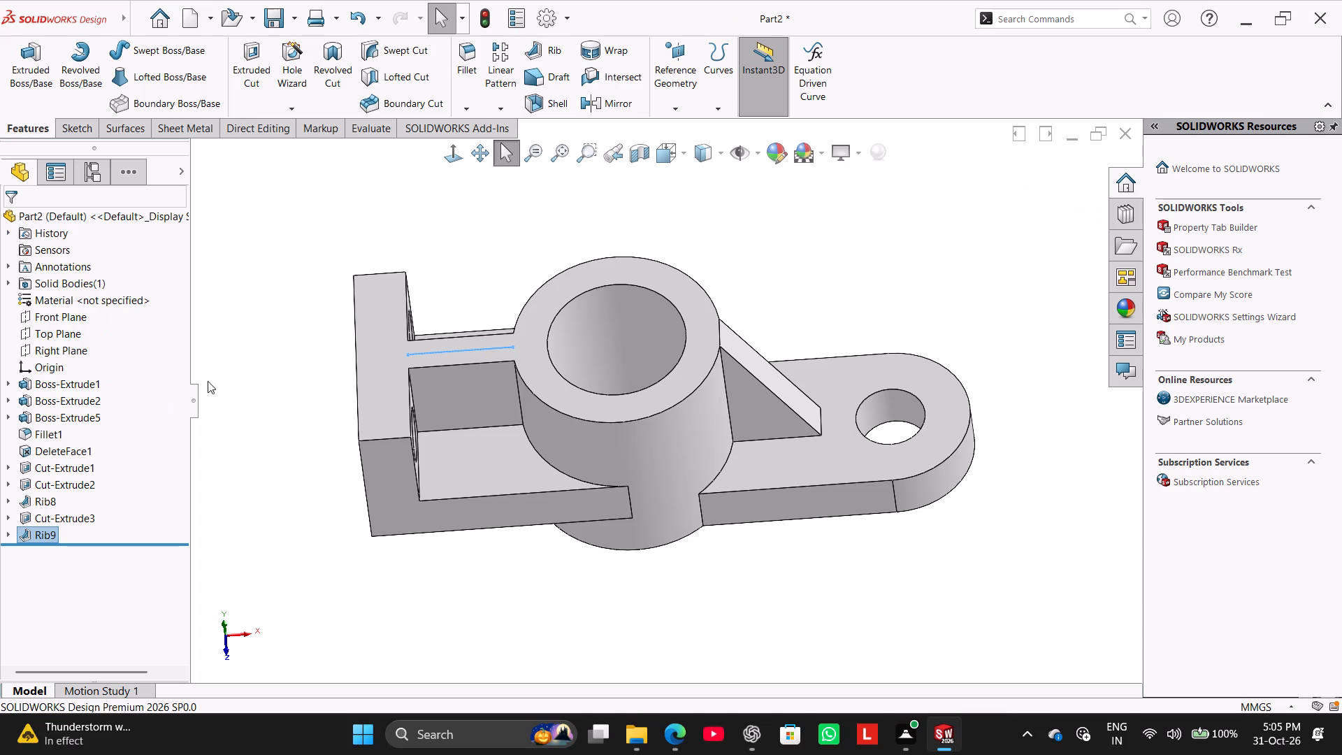
left_click(245, 397)
middle_click_drag(320, 444, 318, 516)
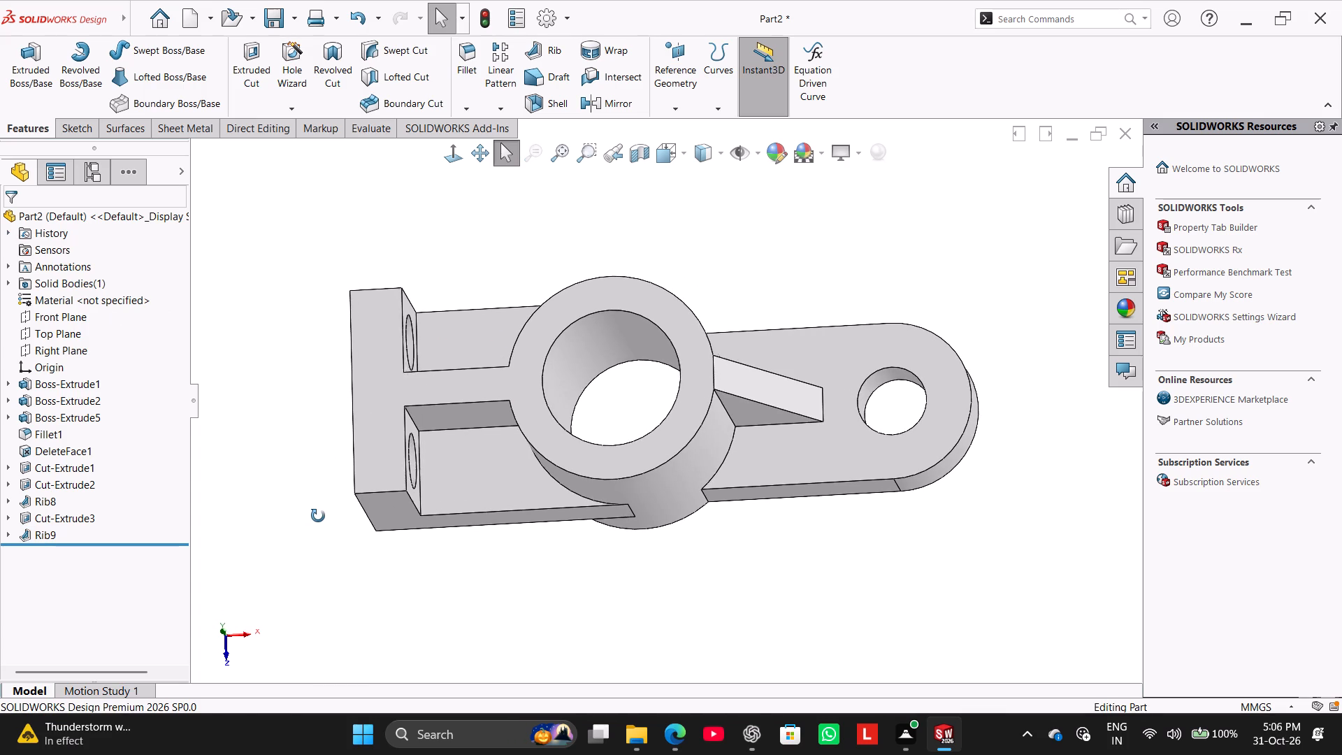
middle_click_drag(318, 516, 320, 517)
right_click_drag(319, 523, 516, 378)
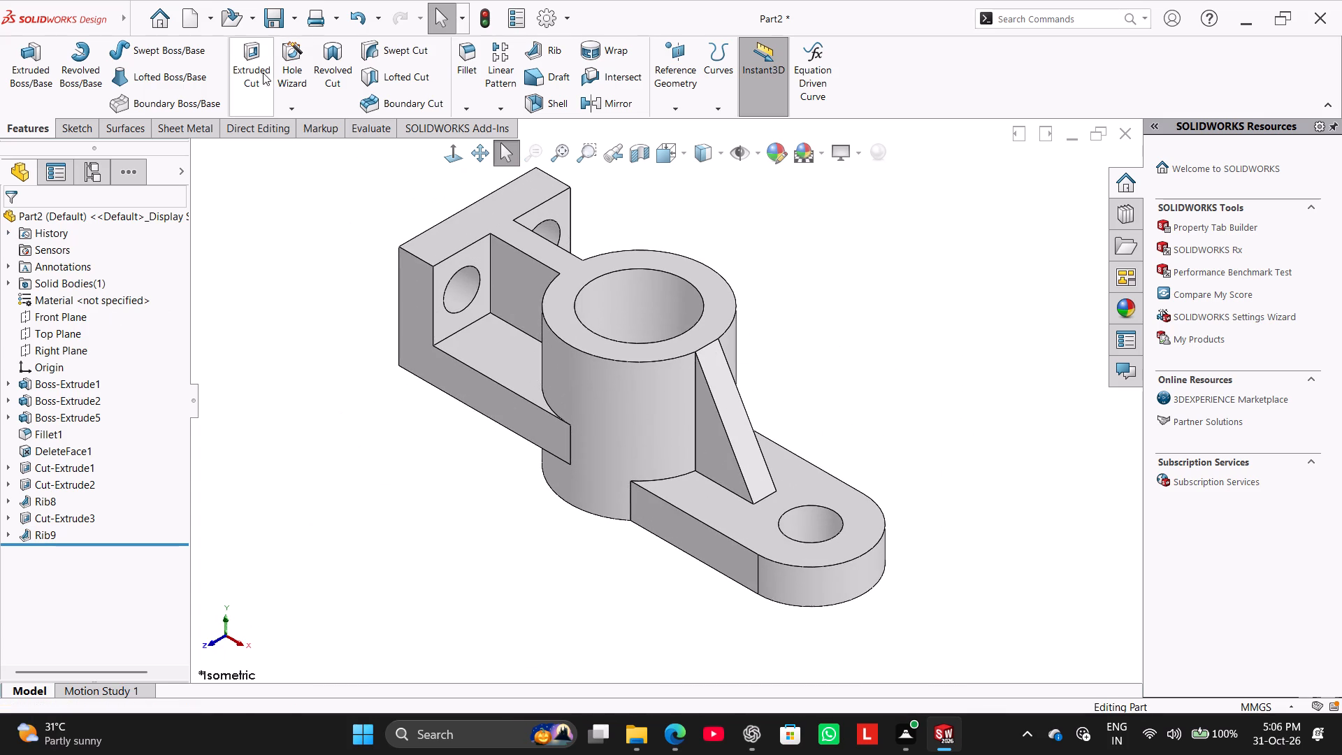
Save the part as "Flanged Pivot Mounting Support" in the Worked folder, using the SOLIDWORKS Part file type.
left_click(299, 10)
left_click(305, 62)
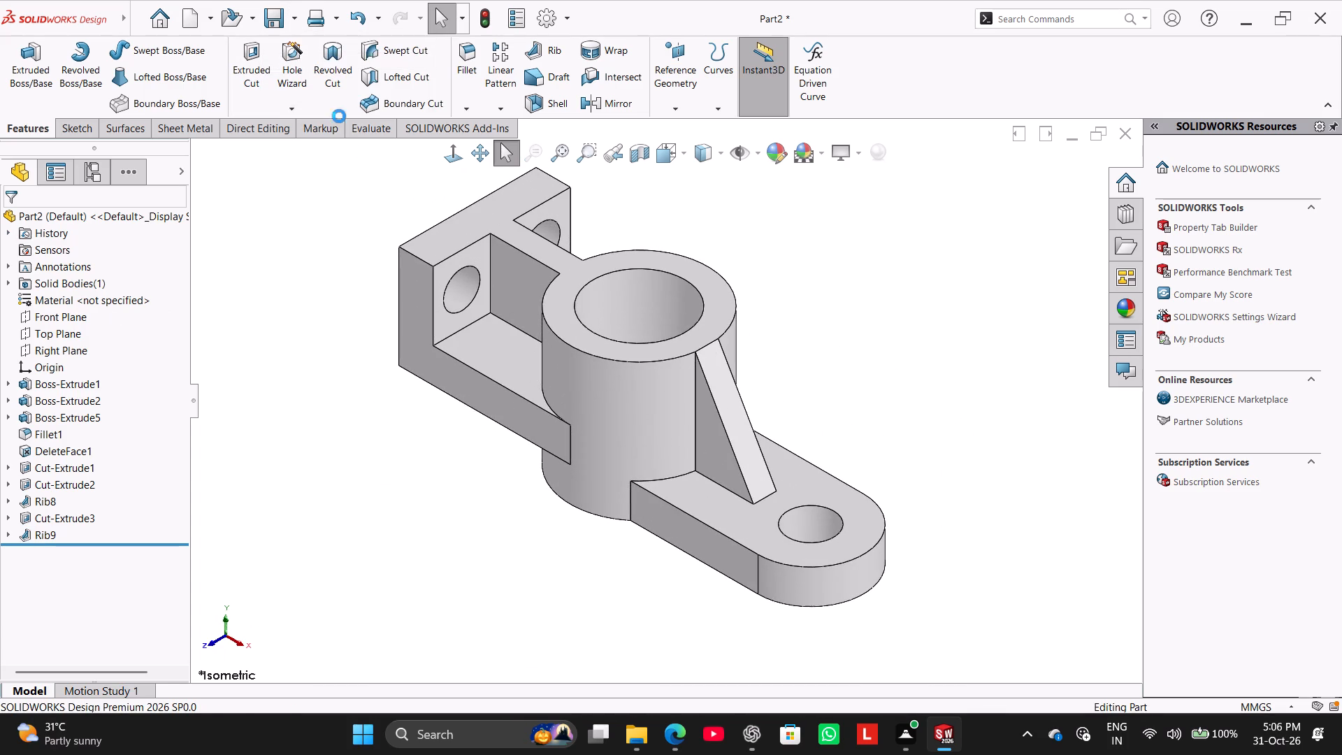
key("ctrl+v")
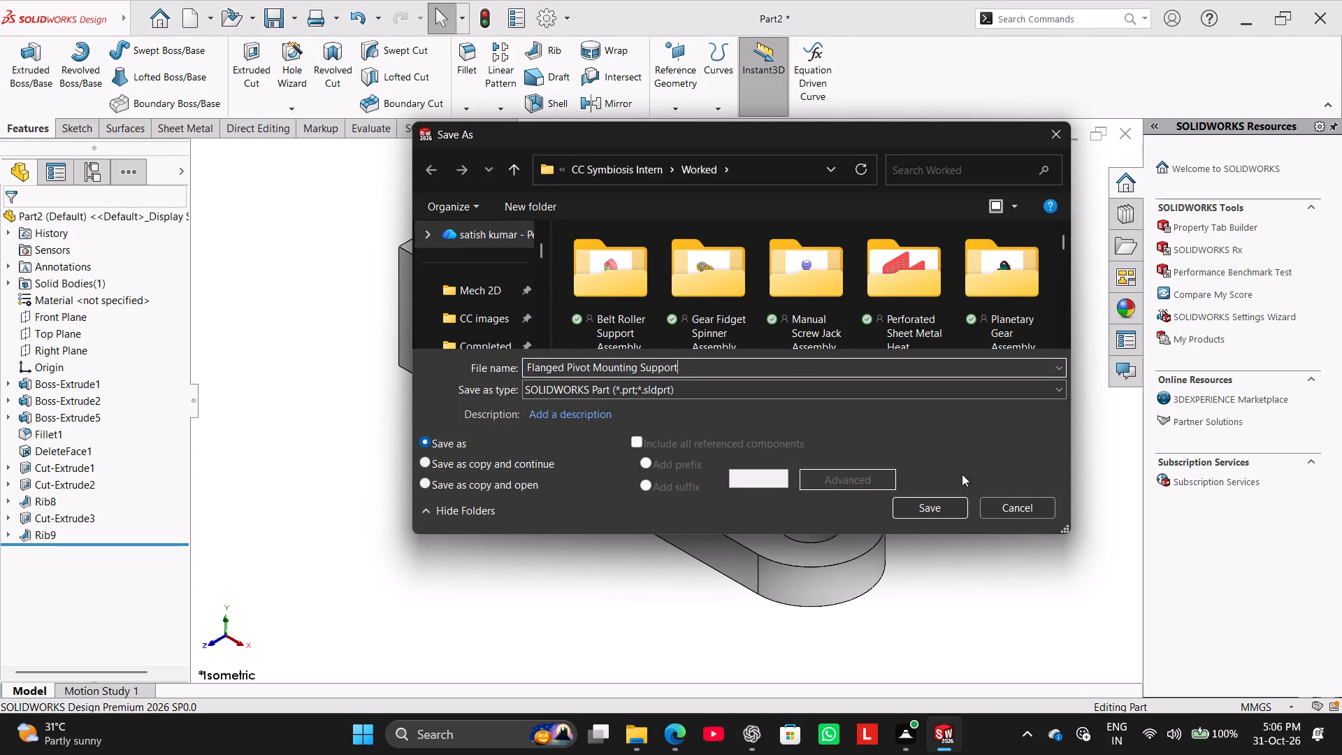
left_click(941, 499)
Save a PDF version of the part in the Worked folder under the same name, Flanged Pivot Mounting Support.
left_click(296, 8)
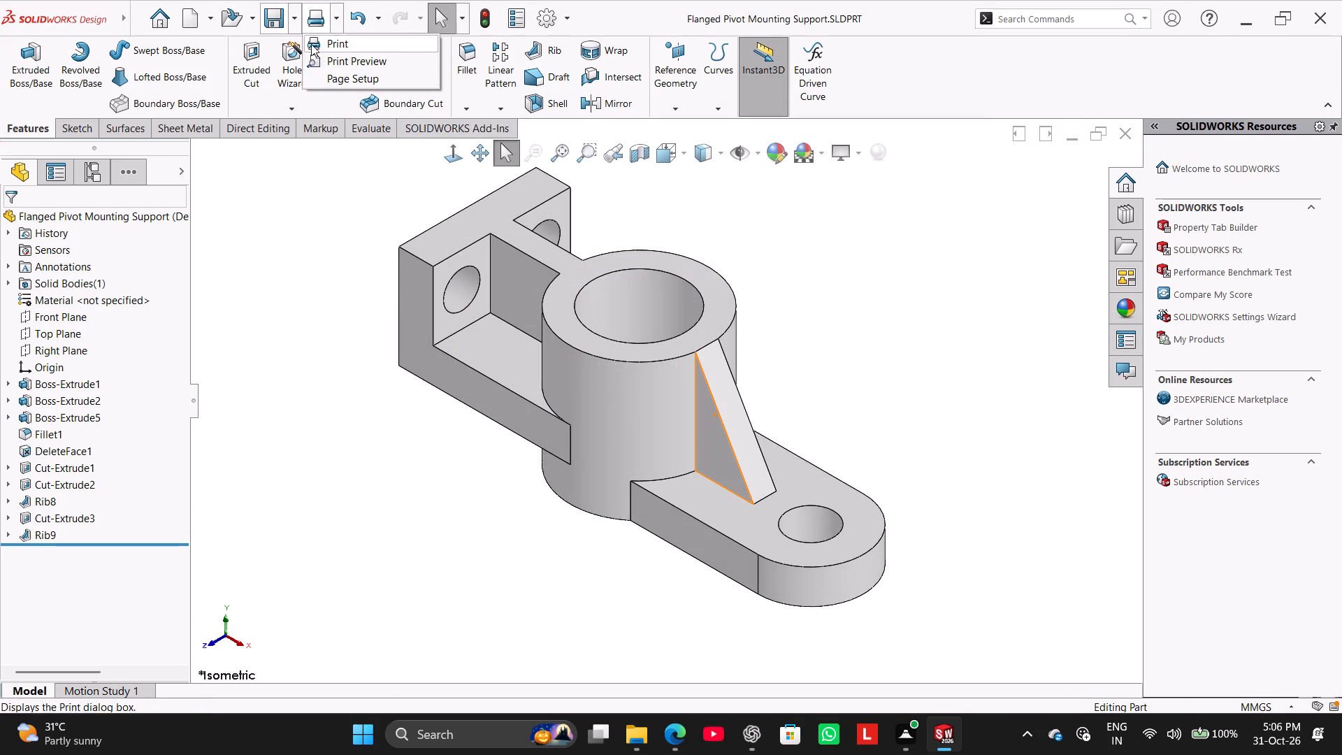
left_click(303, 60)
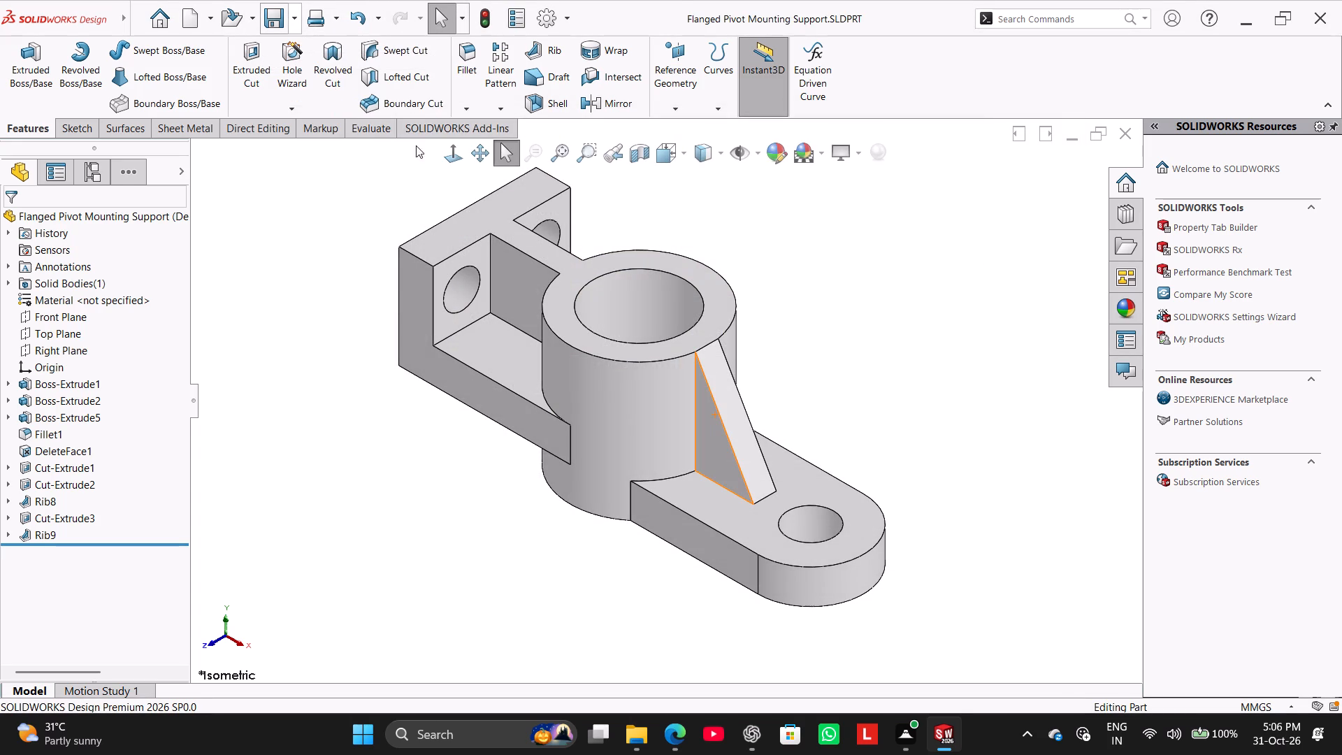
left_click(694, 394)
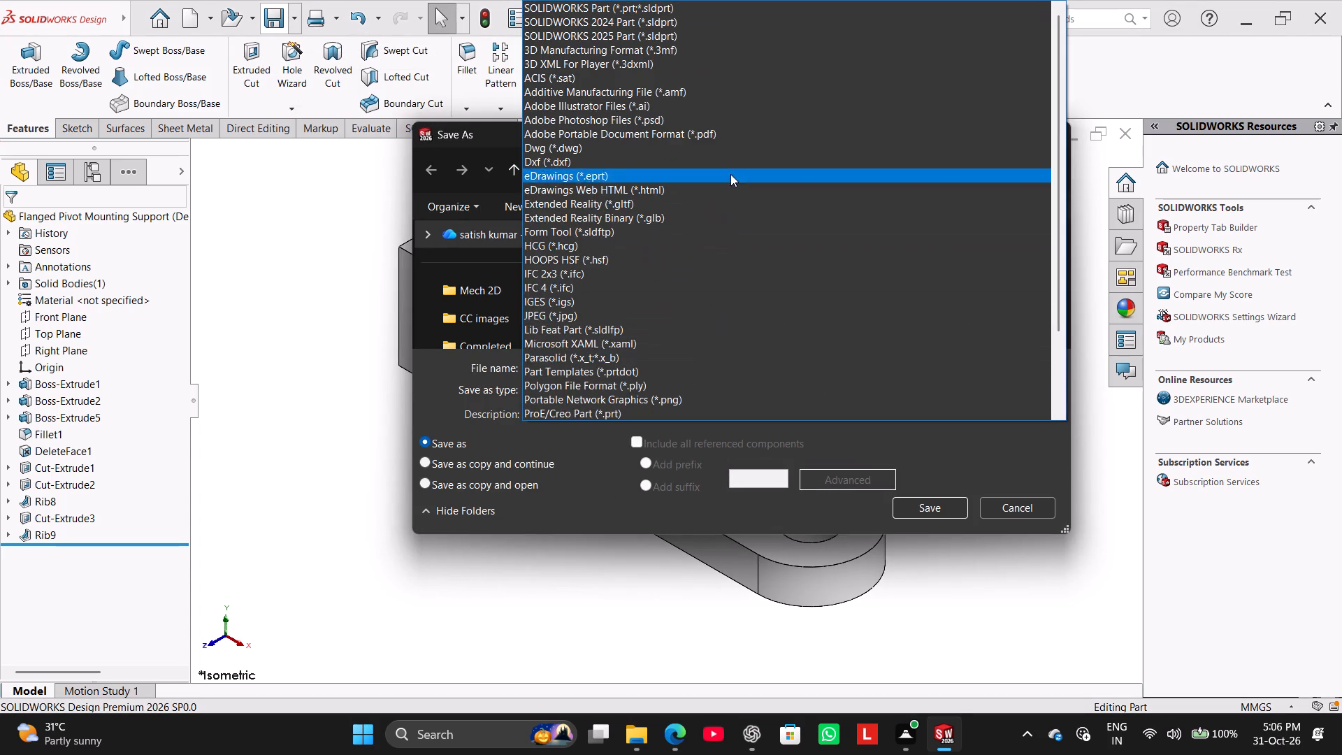
left_click(736, 136)
left_click(920, 533)
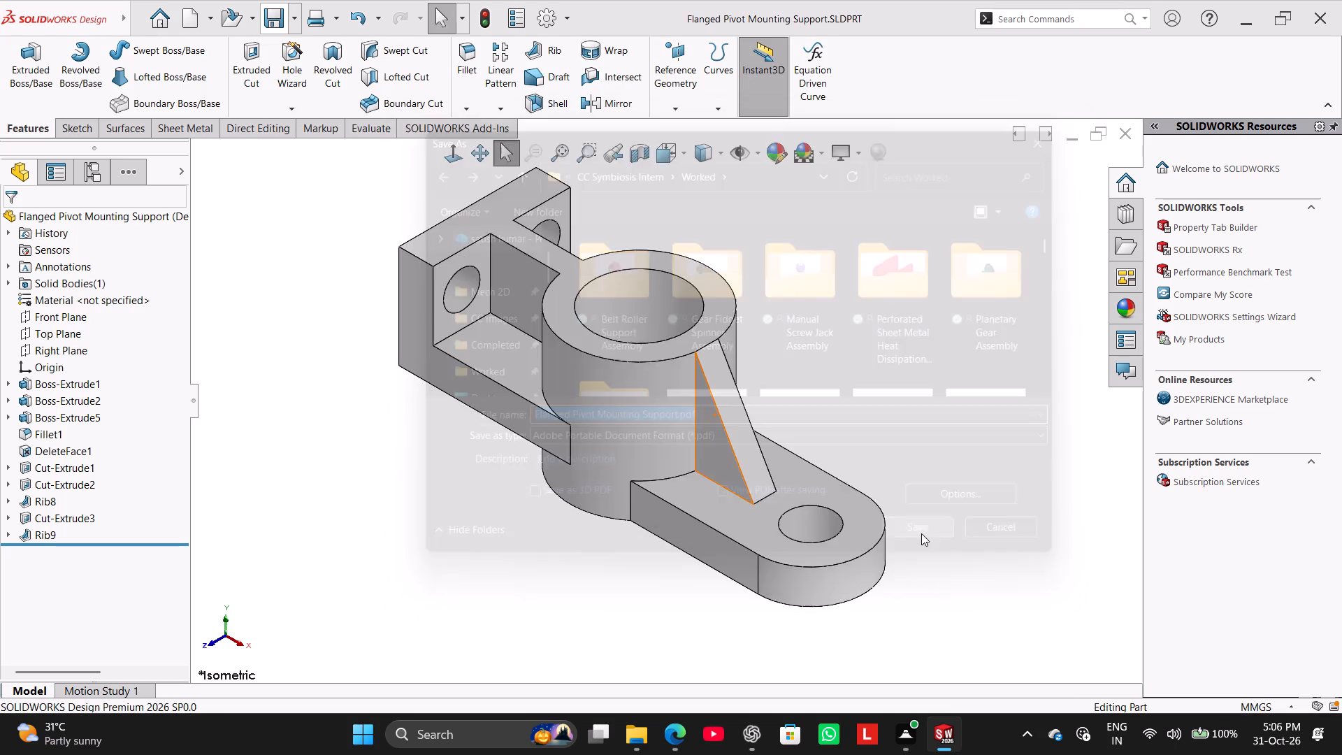
Close the Flanged Pivot Mounting Support part document.
left_click(1123, 129)
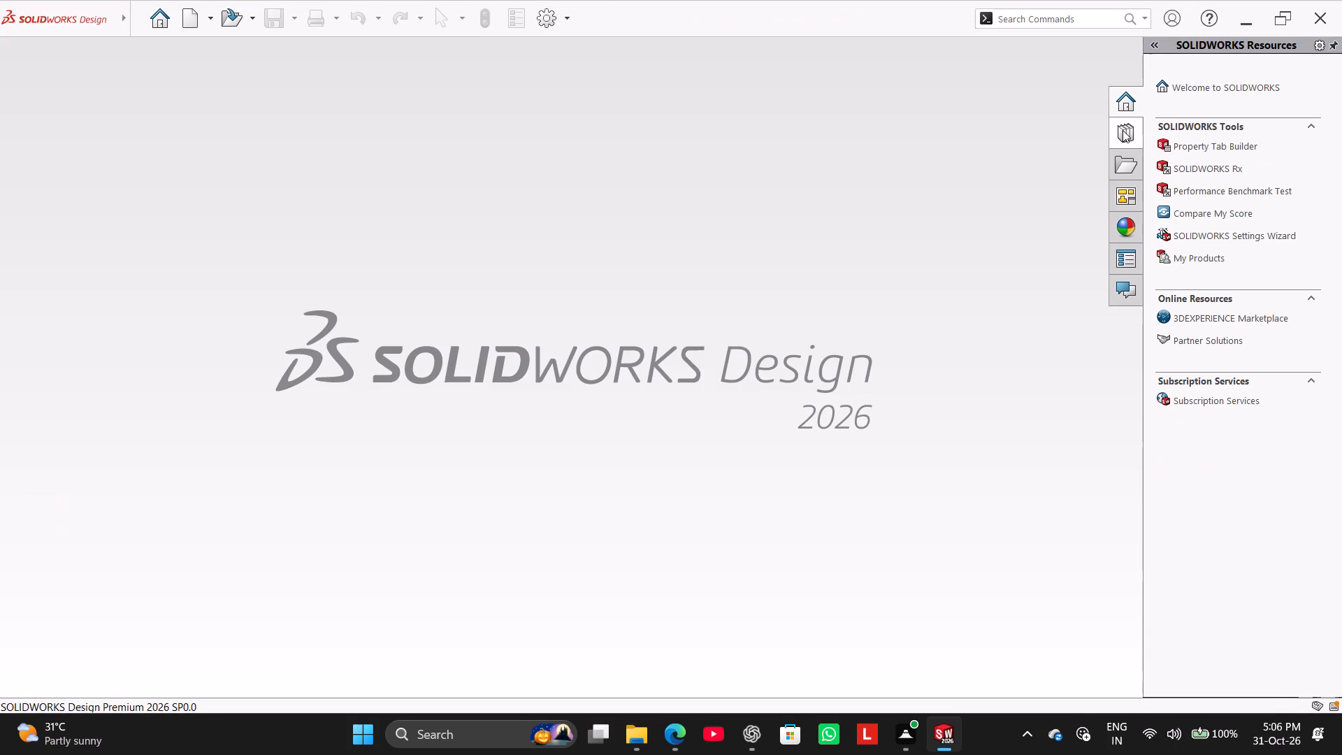